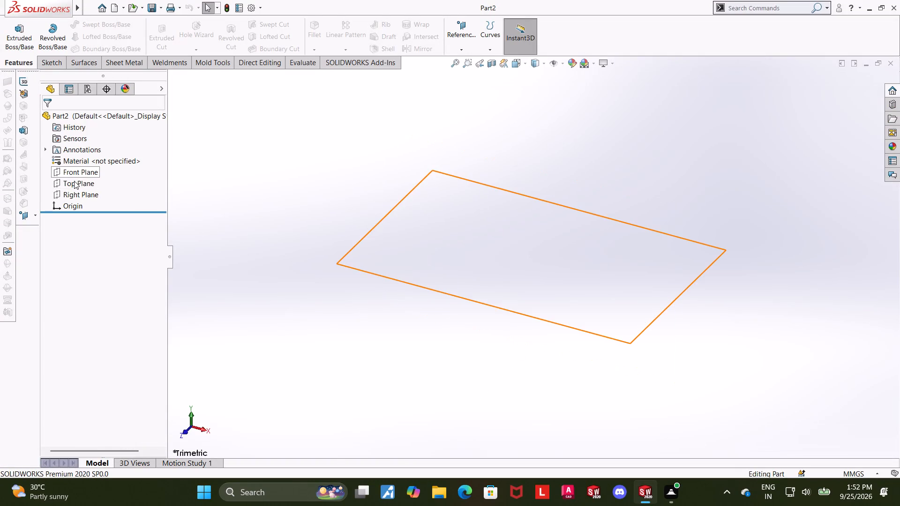
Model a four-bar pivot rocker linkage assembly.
Start a sketch on the Top Plane.
left_click(75, 183)
left_click(83, 169)
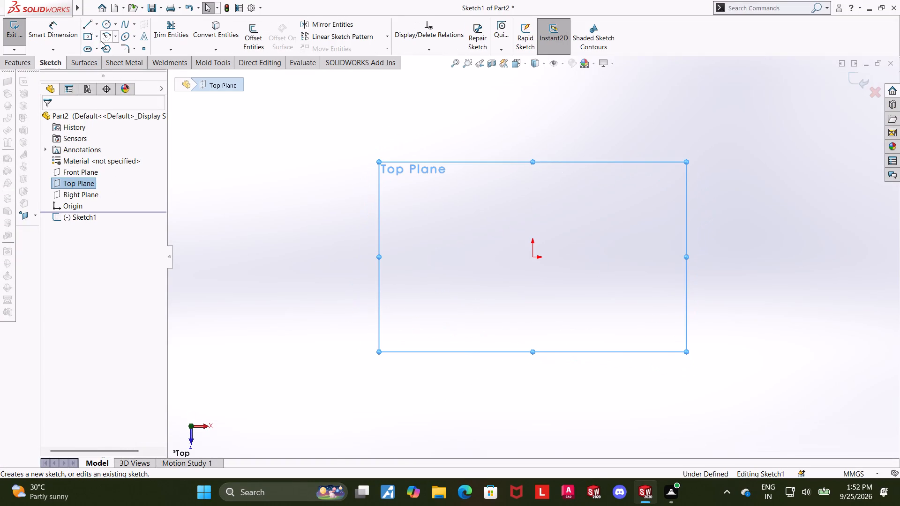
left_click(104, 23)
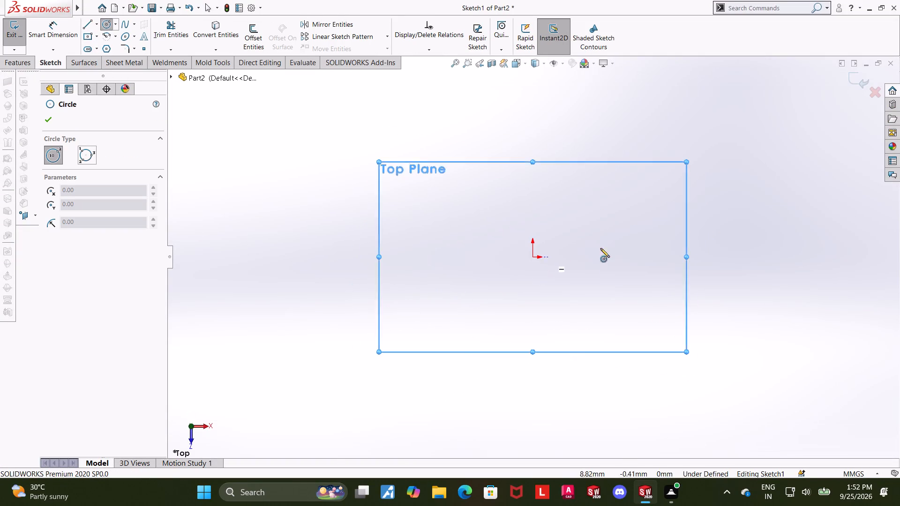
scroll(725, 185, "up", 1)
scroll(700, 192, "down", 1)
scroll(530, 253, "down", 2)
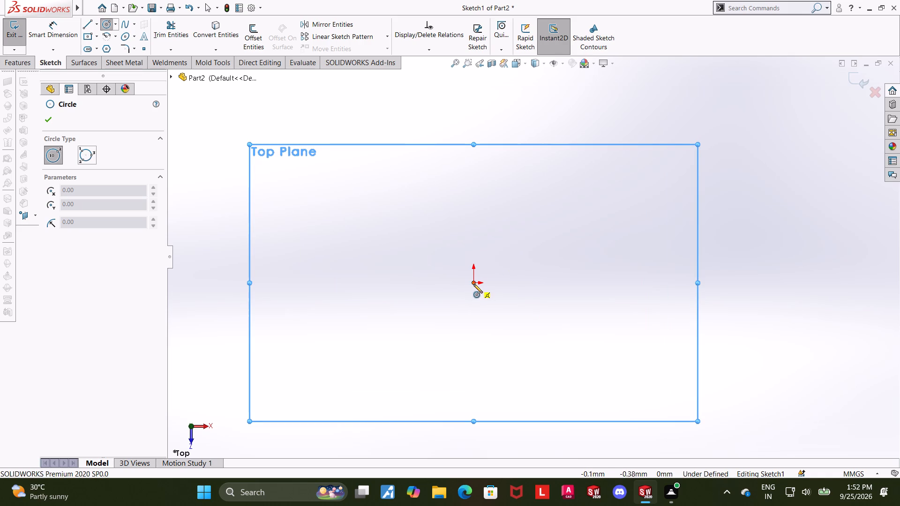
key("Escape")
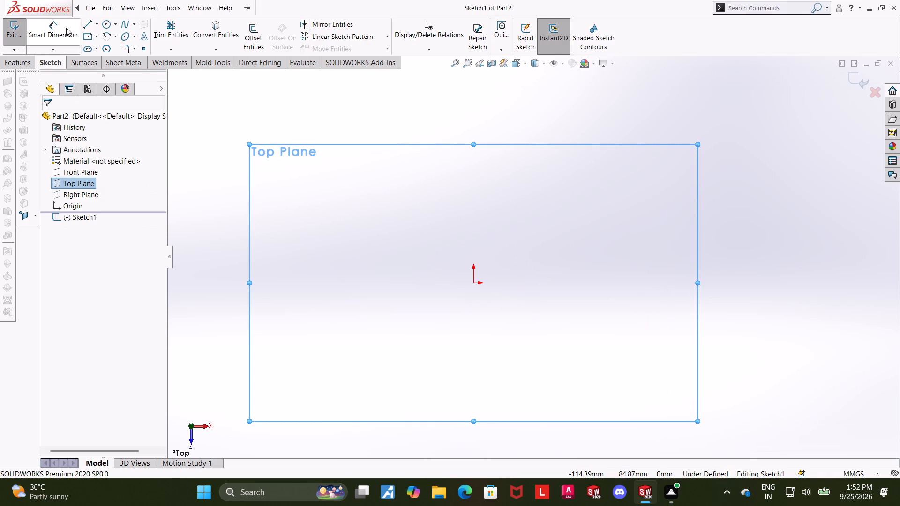
Sketch a horizontal centerline about 192 mm long extending from the origin in the positive X direction.
left_click(97, 27)
left_click(98, 45)
scroll(396, 151, "up", 4)
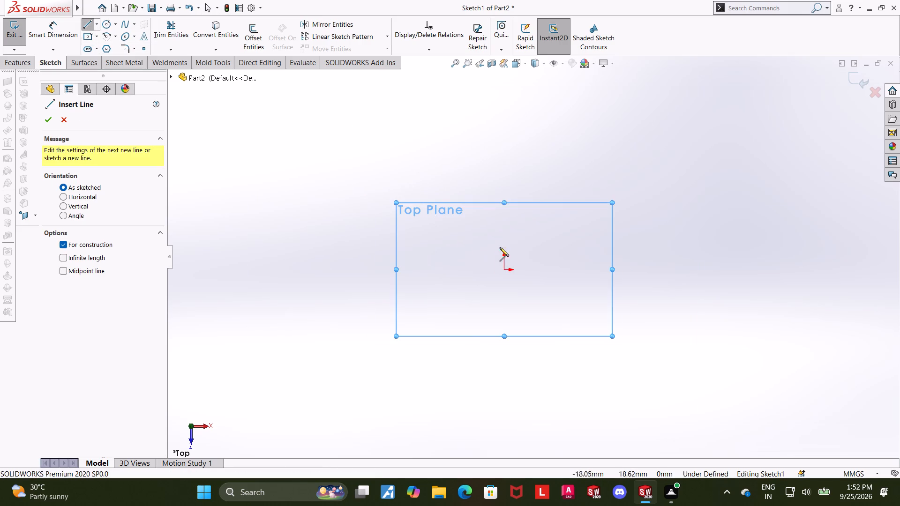
left_click(506, 270)
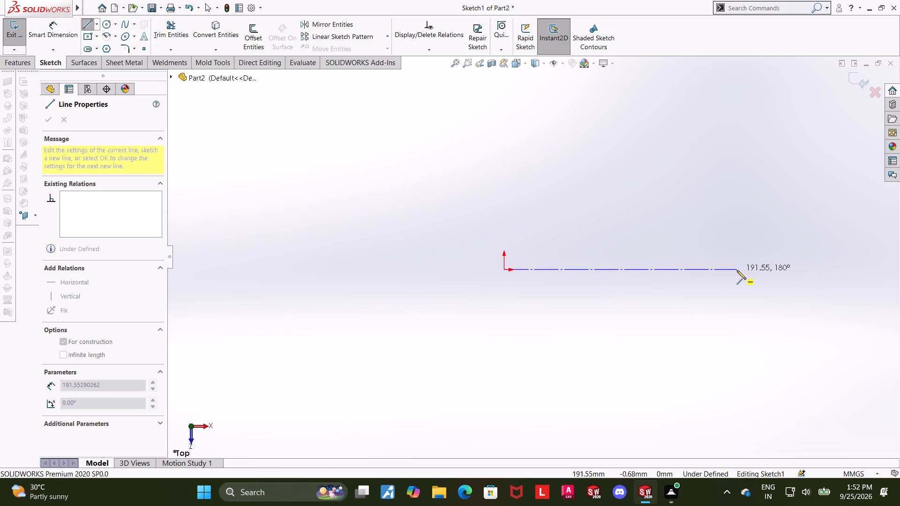
left_click(737, 270)
key("Escape")
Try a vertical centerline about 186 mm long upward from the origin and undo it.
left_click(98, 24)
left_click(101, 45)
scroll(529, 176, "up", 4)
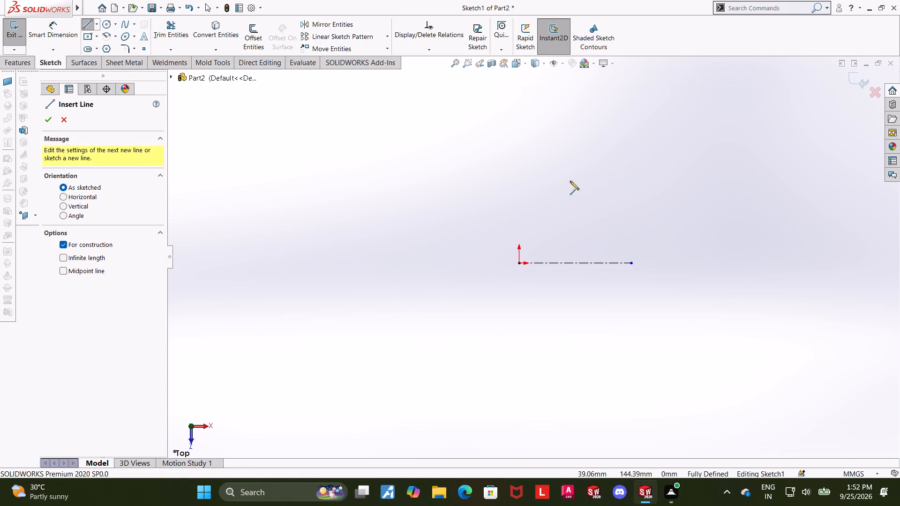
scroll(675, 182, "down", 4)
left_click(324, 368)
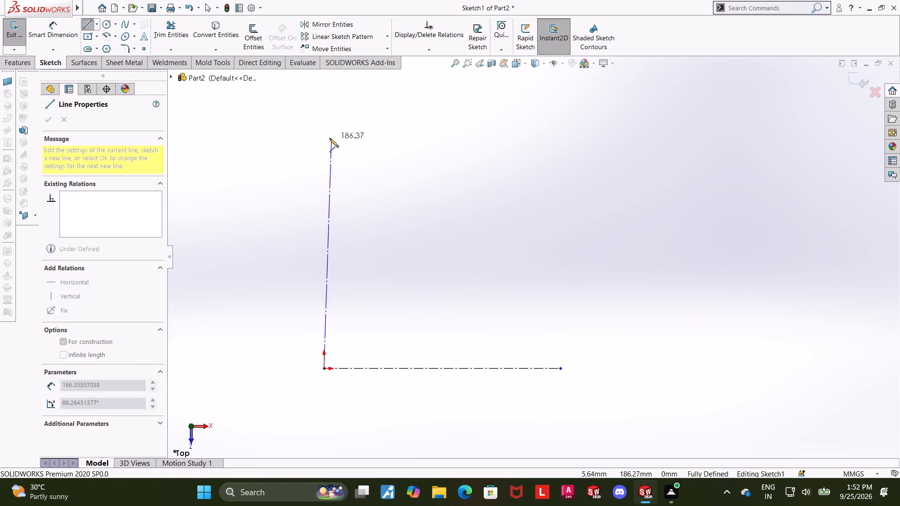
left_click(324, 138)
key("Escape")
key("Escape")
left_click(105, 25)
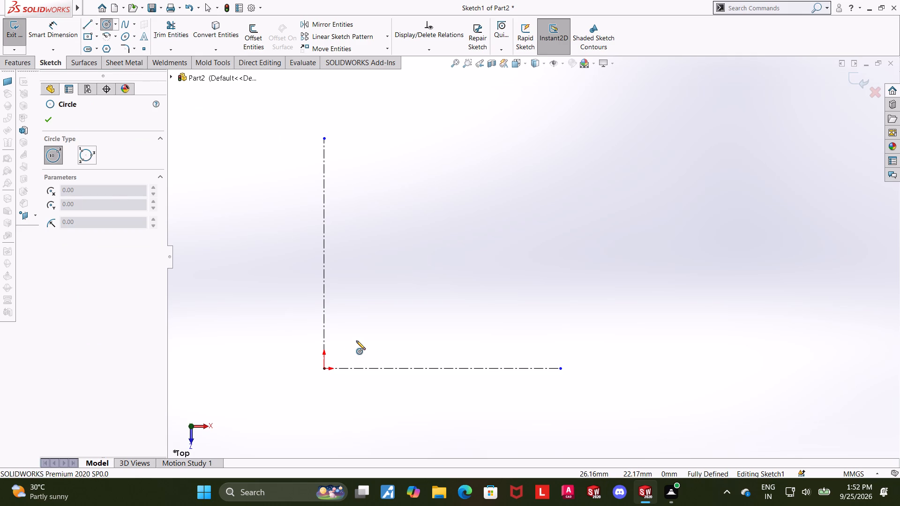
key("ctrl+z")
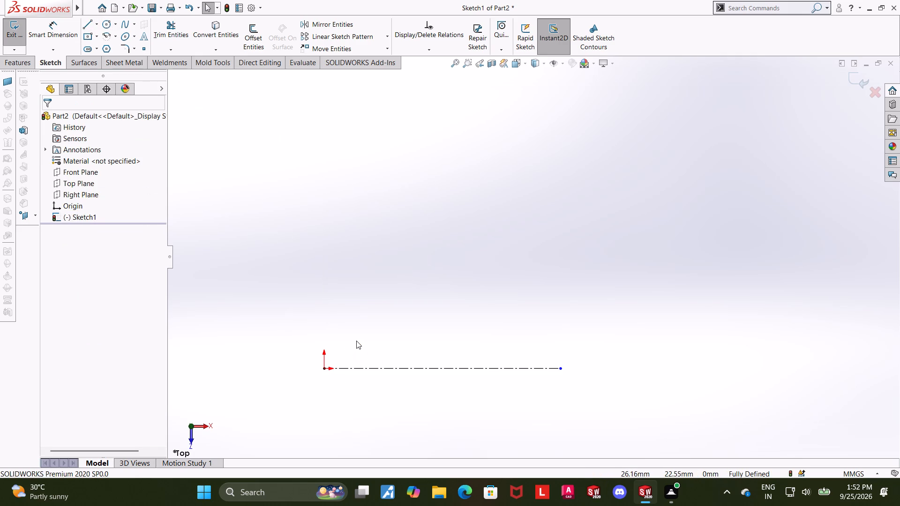
Sketch a vertical centerline about 159 mm long upward from the origin.
left_click(97, 27)
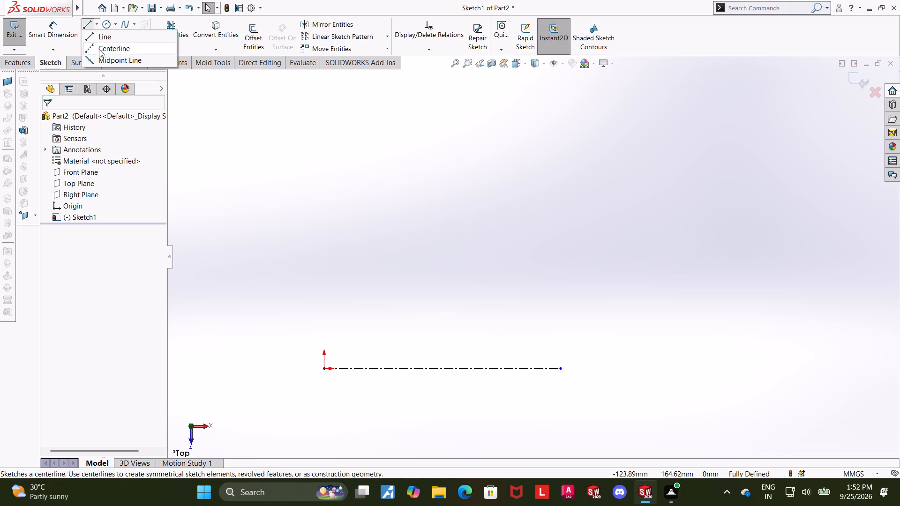
left_click(99, 49)
left_click(324, 368)
left_click(325, 172)
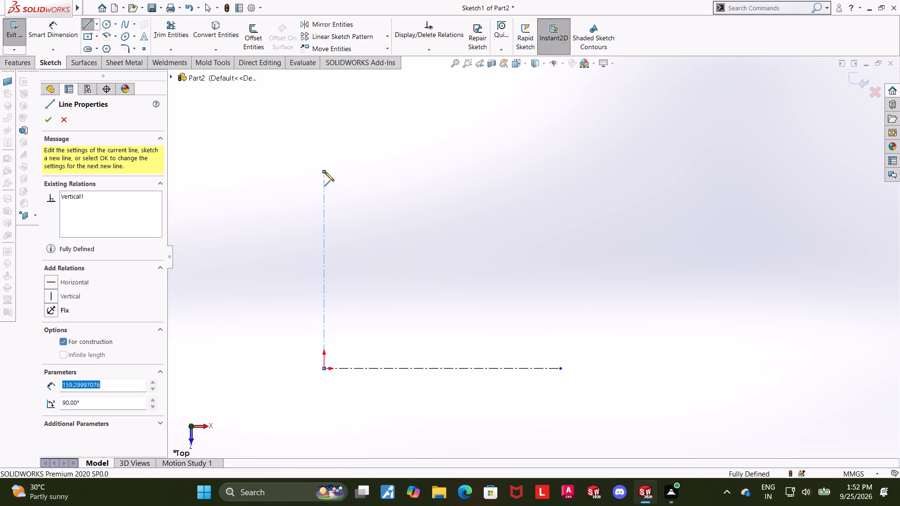
key("Escape")
key("Escape")
Sketch a circle centred slightly above and to the right of the origin and dimension its diameter to 20 mm.
left_click(108, 29)
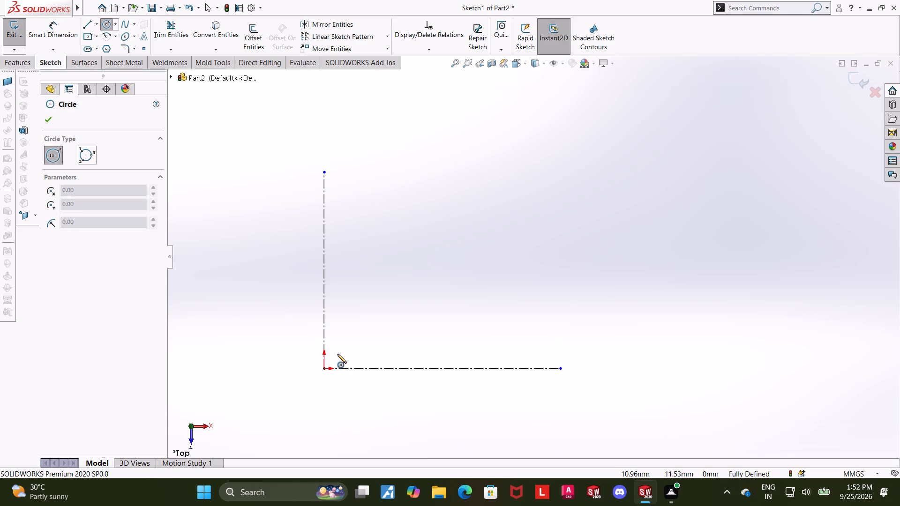
left_click(337, 355)
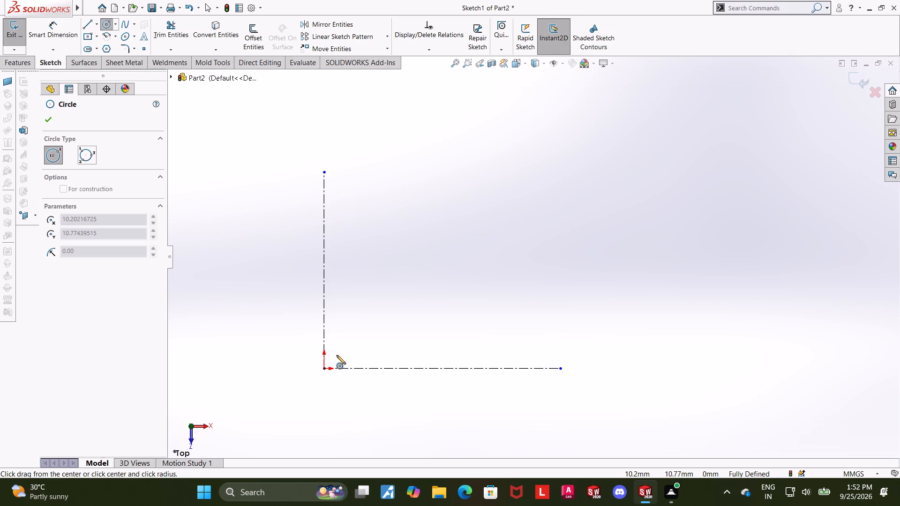
left_click(352, 327)
key("Escape")
left_click(58, 31)
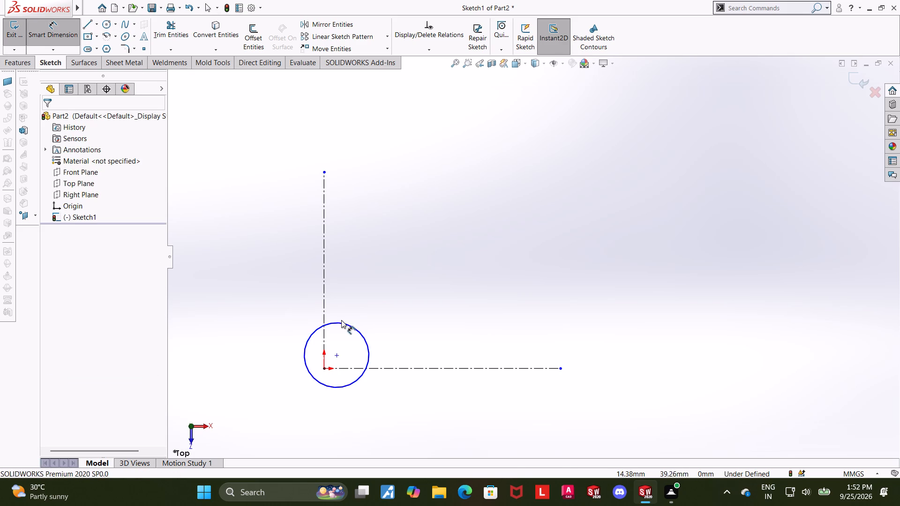
left_click(343, 322)
left_click(349, 312)
type("20")
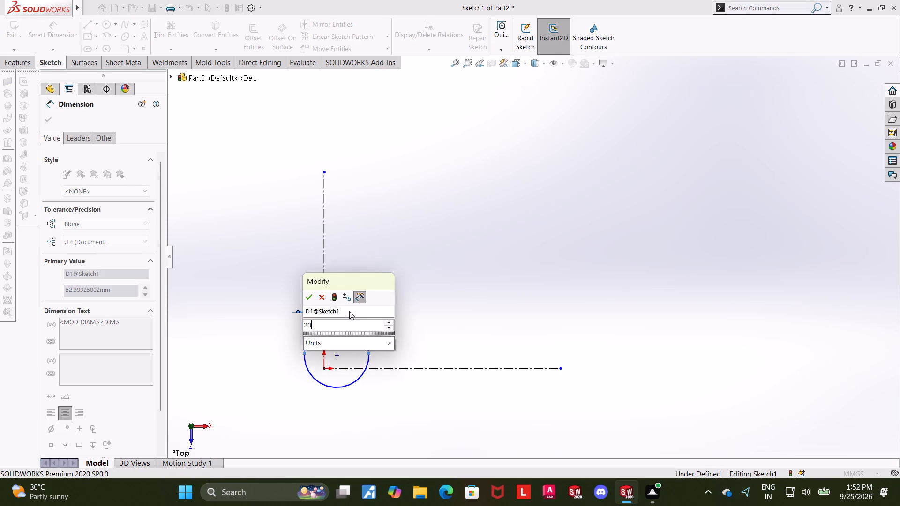
key("Return")
key("Escape")
key("Escape")
key("Escape")
scroll(375, 349, "down", 1)
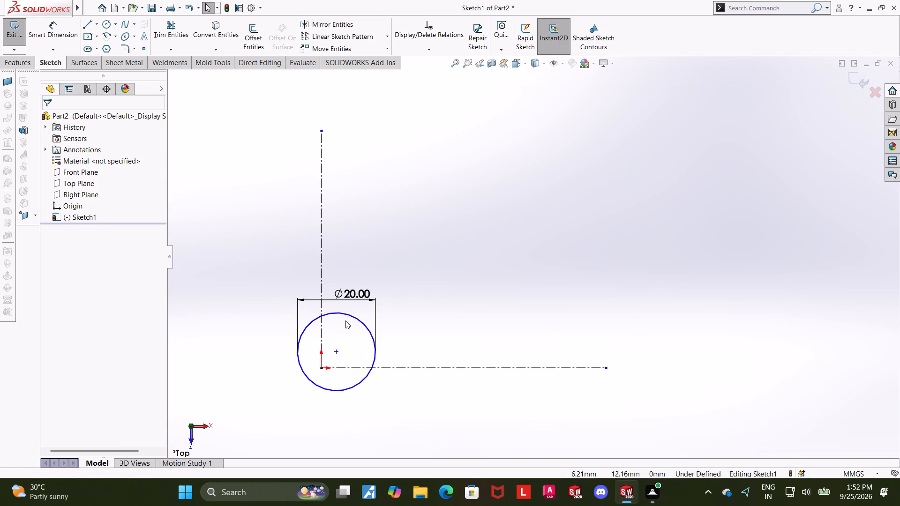
key("Escape")
key("Escape")
Sketch a circle centred on the free end of the horizontal centerline and dimension its diameter to 30 mm.
left_click(108, 23)
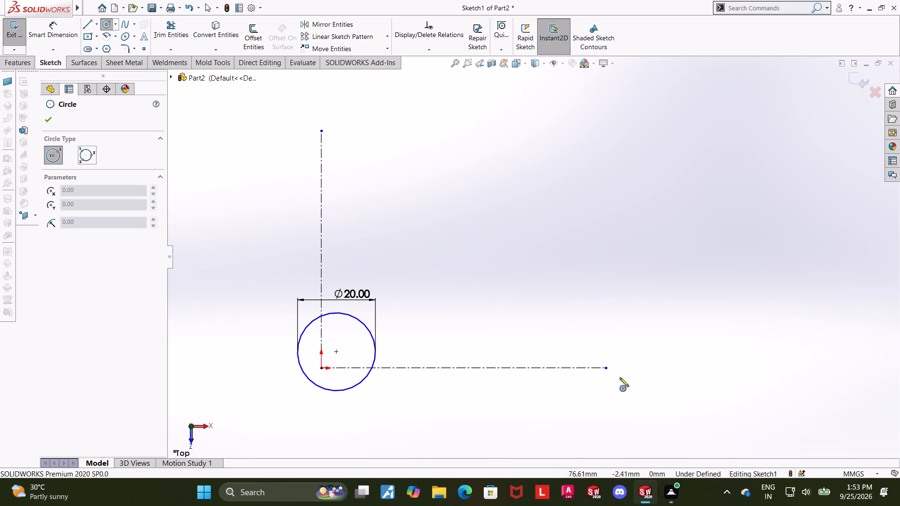
left_click(607, 366)
left_click(638, 334)
key("Escape")
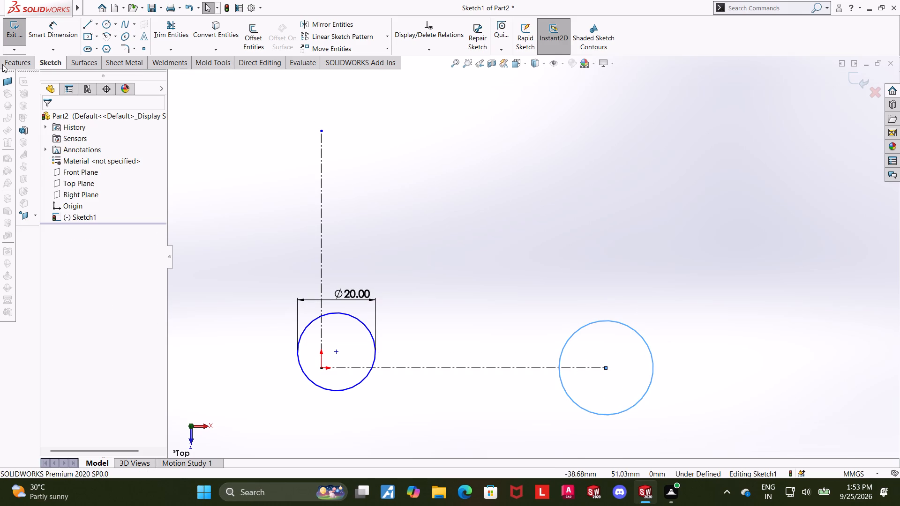
left_click(53, 26)
left_click(602, 322)
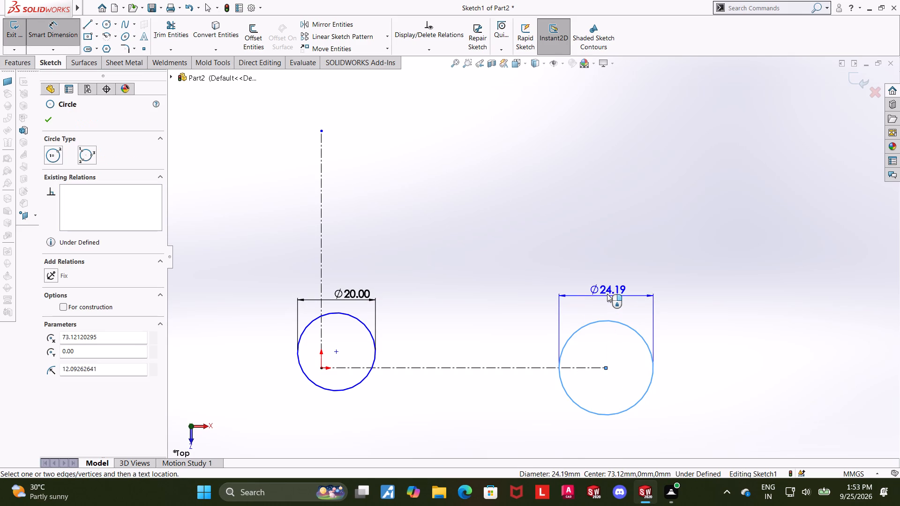
left_click(607, 294)
key("2")
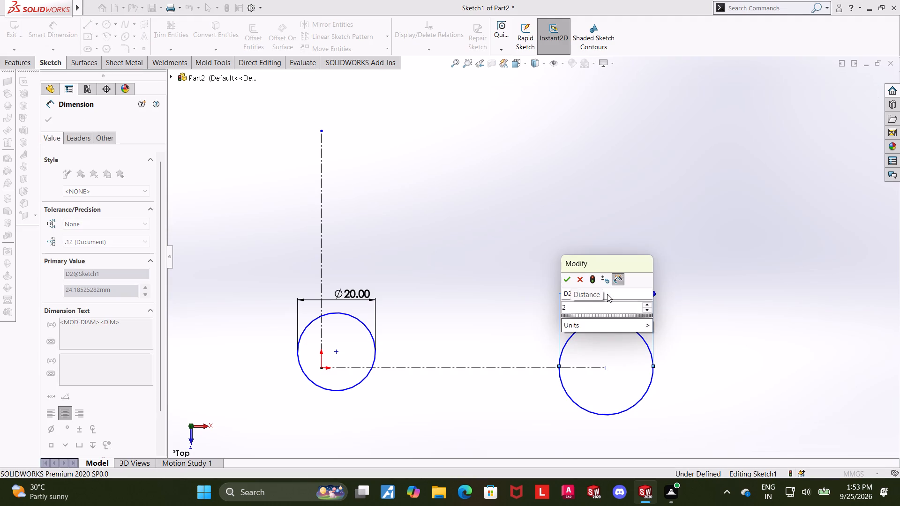
key("BackSpace")
type("30")
key("Return")
key("Escape")
key("Escape")
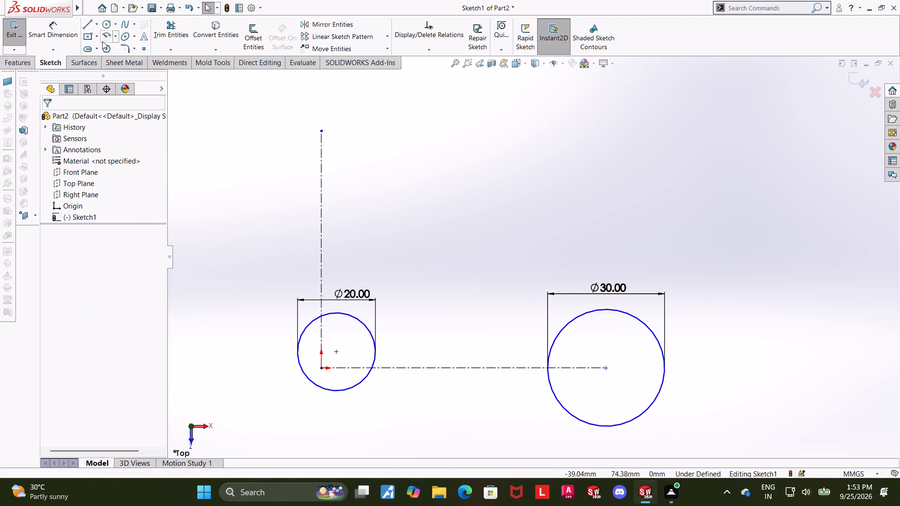
Sketch a circle centred on the upper end of the vertical centerline and make it equal to the 30 mm circle.
left_click(109, 15)
left_click(109, 25)
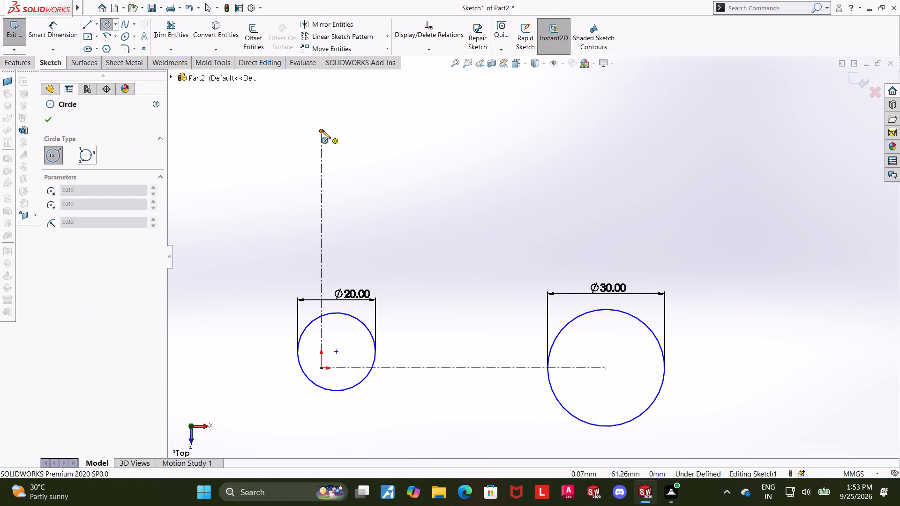
left_click(322, 130)
left_click(337, 114)
left_click(342, 109)
key("Escape")
left_click(590, 313)
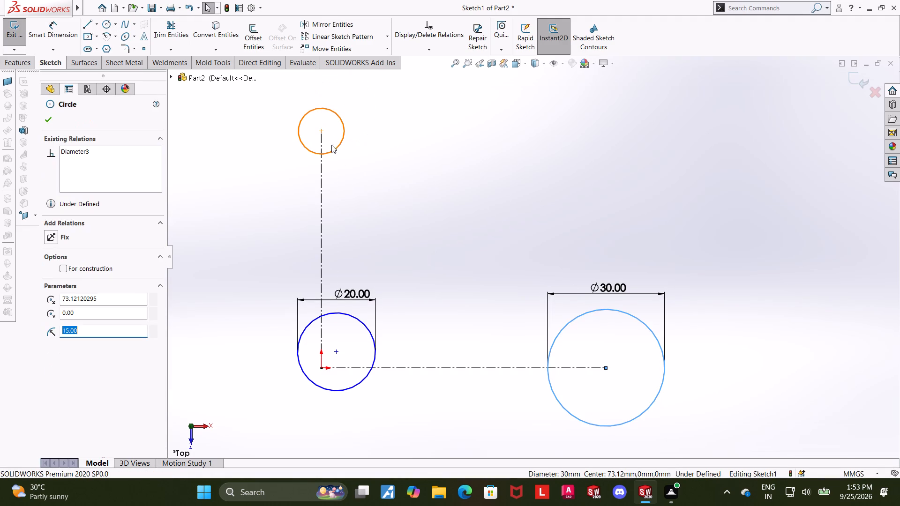
left_click(336, 149, "ctrl")
left_click(49, 331)
left_click(47, 117)
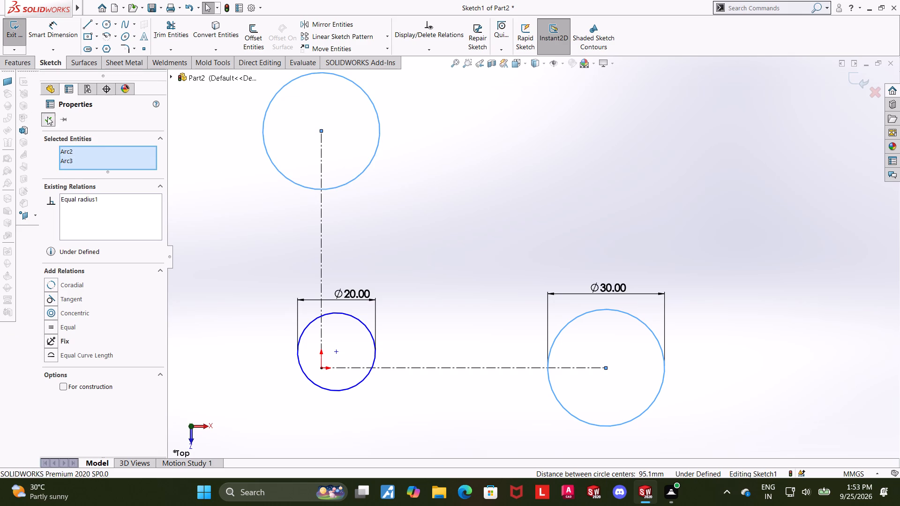
Dimension the 20 mm circle's centre 4 mm from the horizontal centerline.
scroll(455, 224, "up", 2)
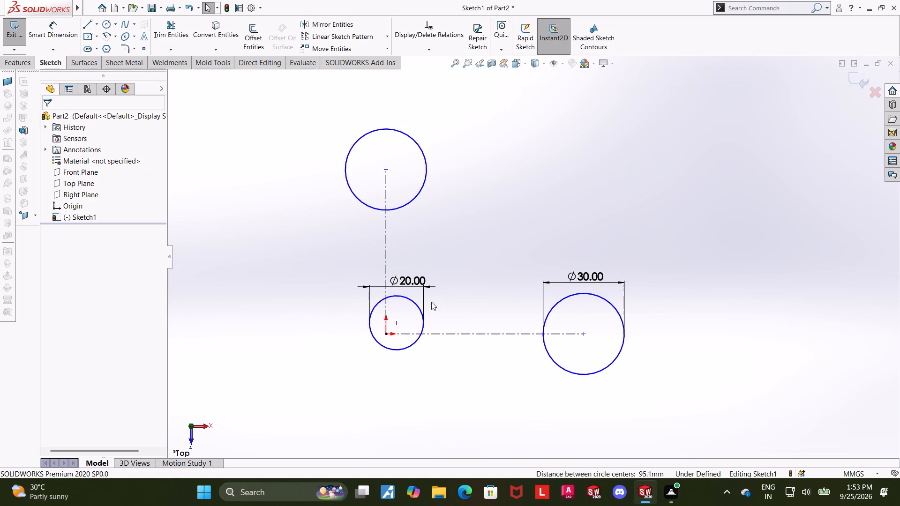
scroll(431, 302, "down", 1)
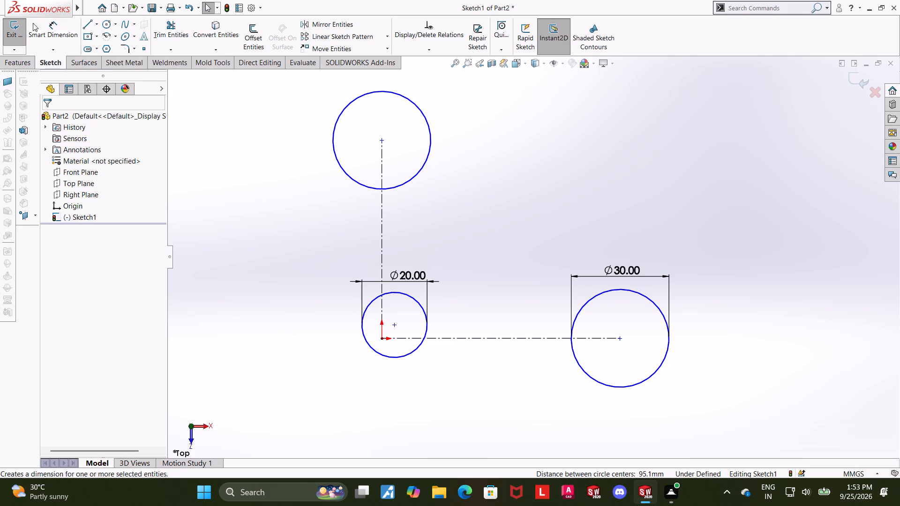
left_click(45, 27)
left_click(397, 327)
left_click(404, 337)
left_click(315, 320)
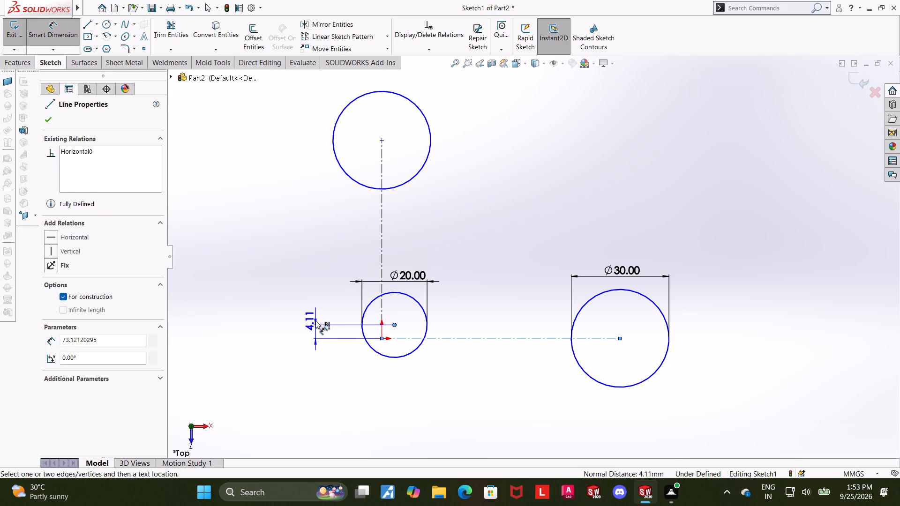
key("4")
key("Return")
key("Escape")
key("Escape")
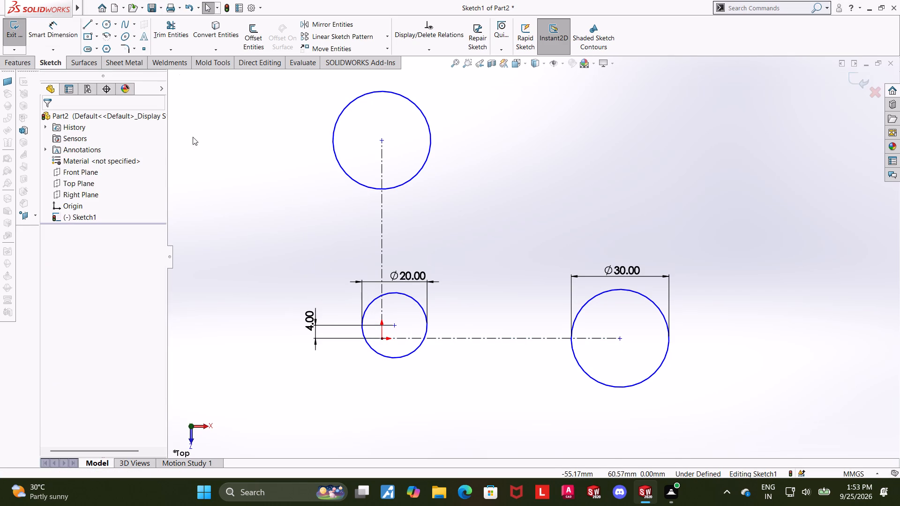
Dimension the 20 mm circle's centre 4 mm from the vertical centerline.
left_click(60, 35)
left_click(382, 311)
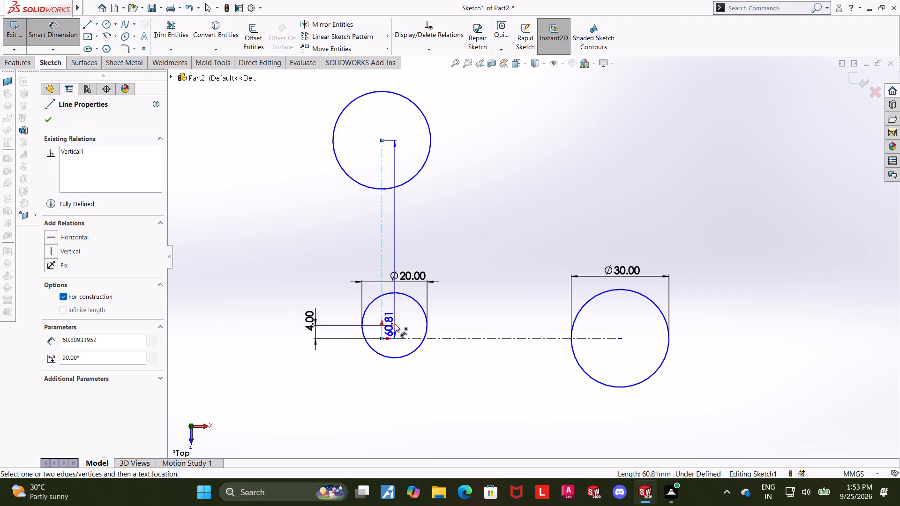
left_click(395, 324)
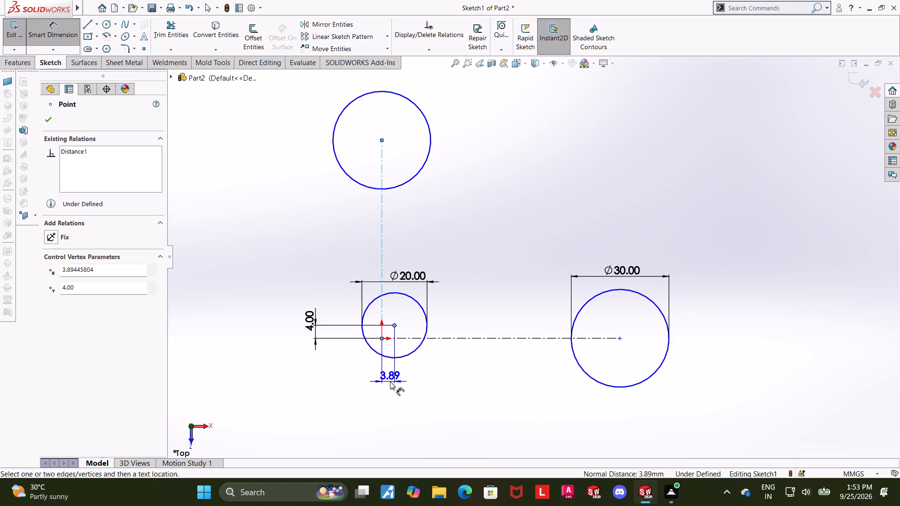
left_click(390, 384)
key("4")
key("Return")
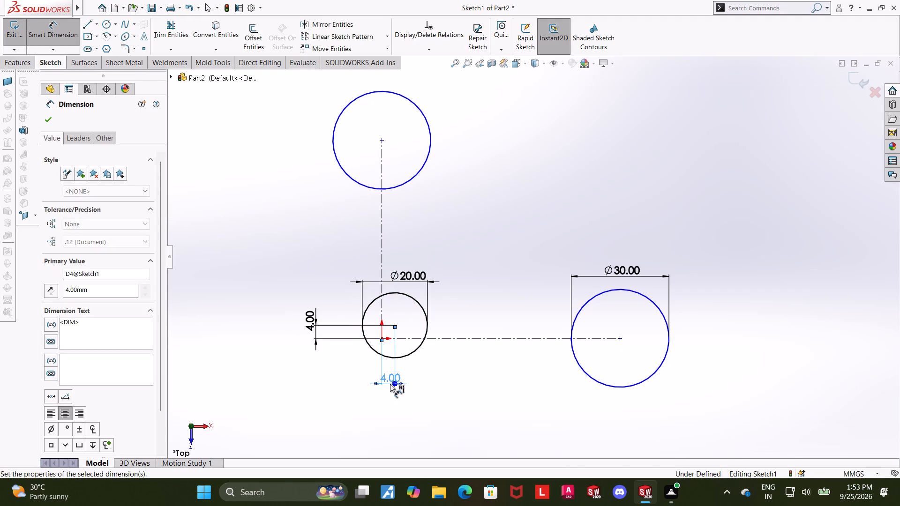
key("Escape")
key("Escape")
Sketch a vertical line about 43 mm long from the 20 mm circle's left quadrant up to the upper circle.
scroll(466, 259, "down", 1)
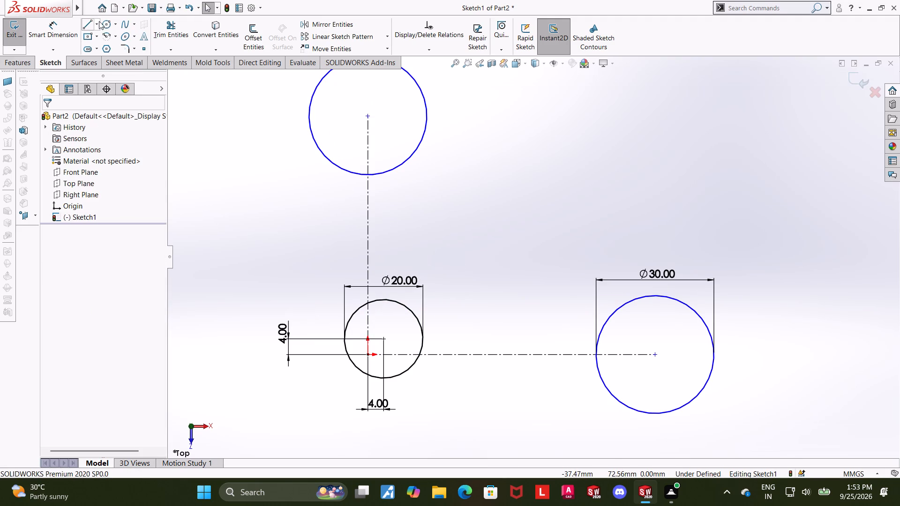
left_click(83, 22)
scroll(484, 164, "down", 2)
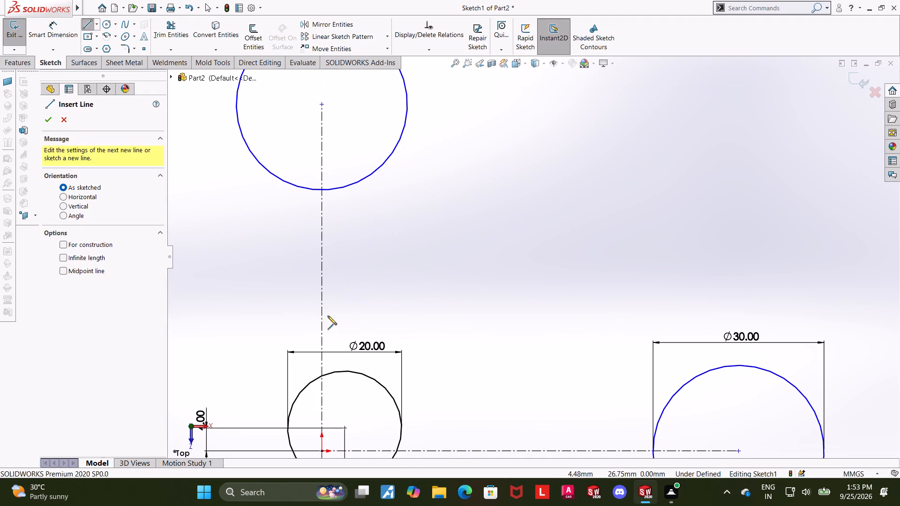
left_click(287, 427)
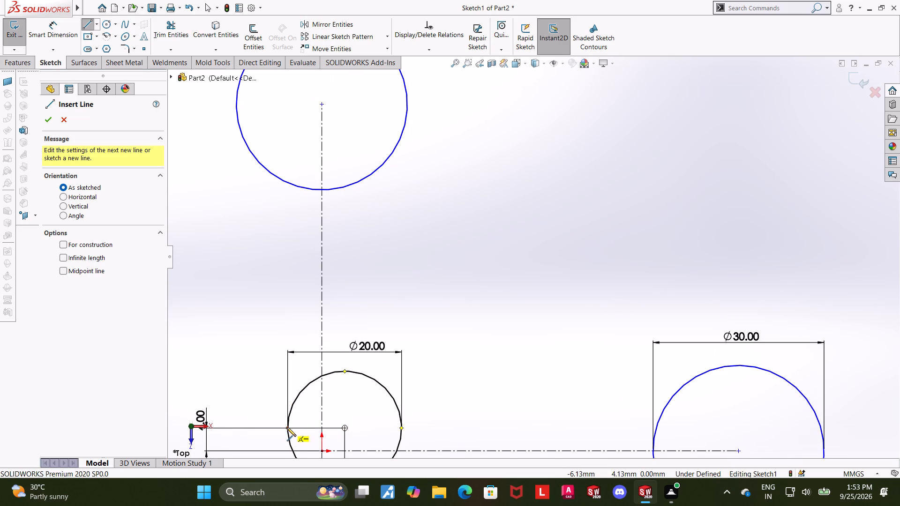
left_click(286, 182)
key("Escape")
key("Escape")
Sketch a horizontal line about 55 mm long from the 20 mm circle's bottom quadrant to the 30 mm circle on the horizontal centerline.
scroll(451, 270, "up", 3)
scroll(499, 372, "down", 2)
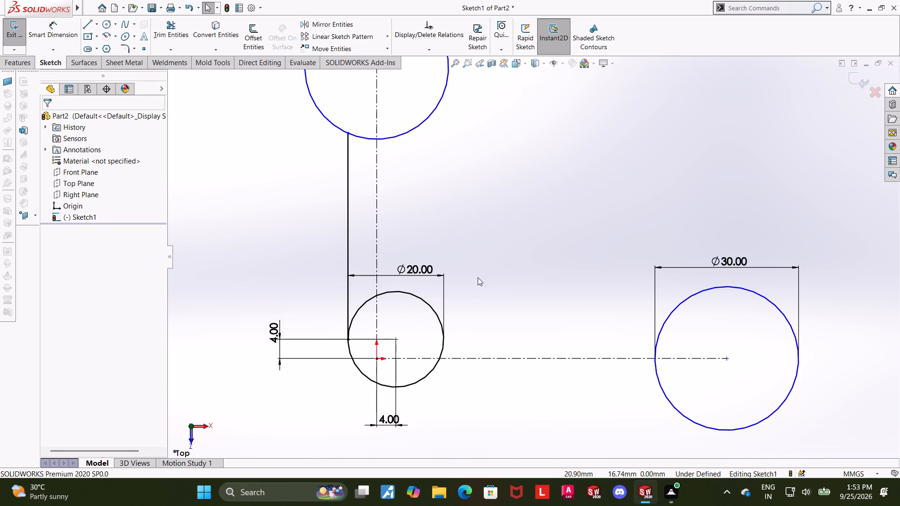
left_click(84, 27)
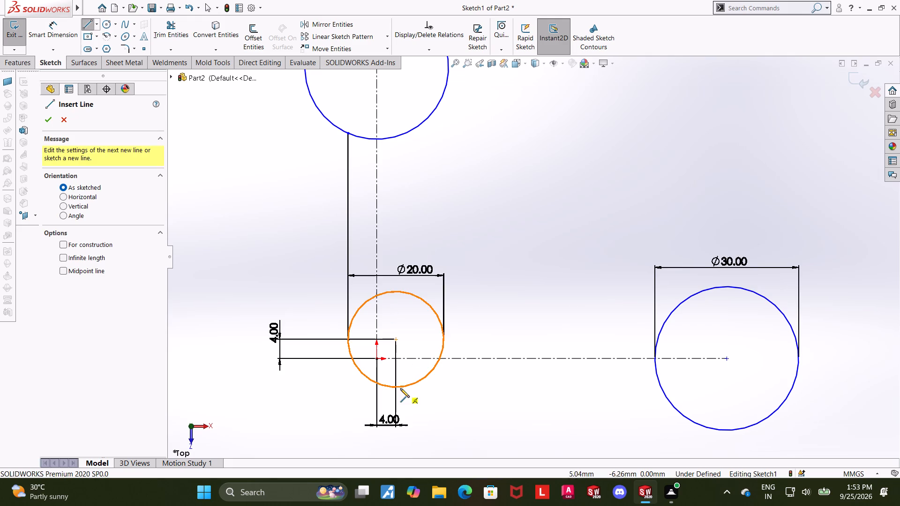
left_click(396, 388)
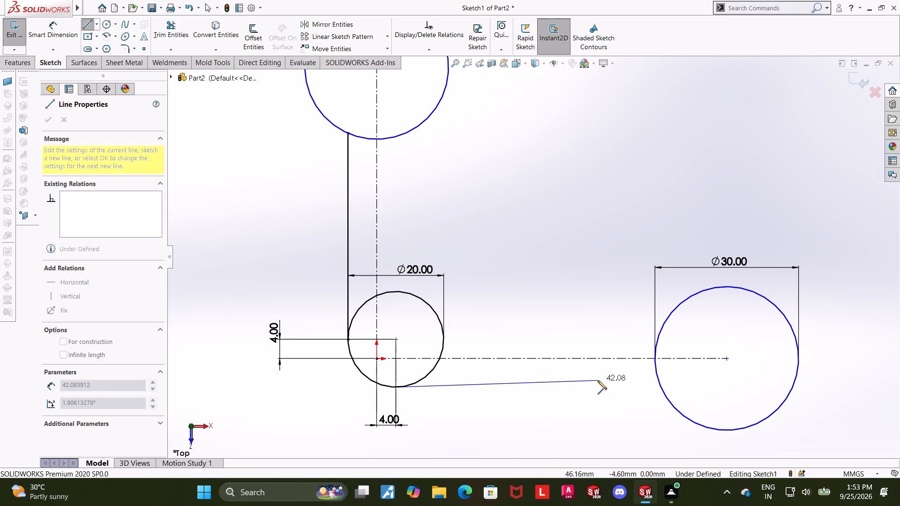
left_click(660, 386)
key("Escape")
key("Escape")
key("Escape")
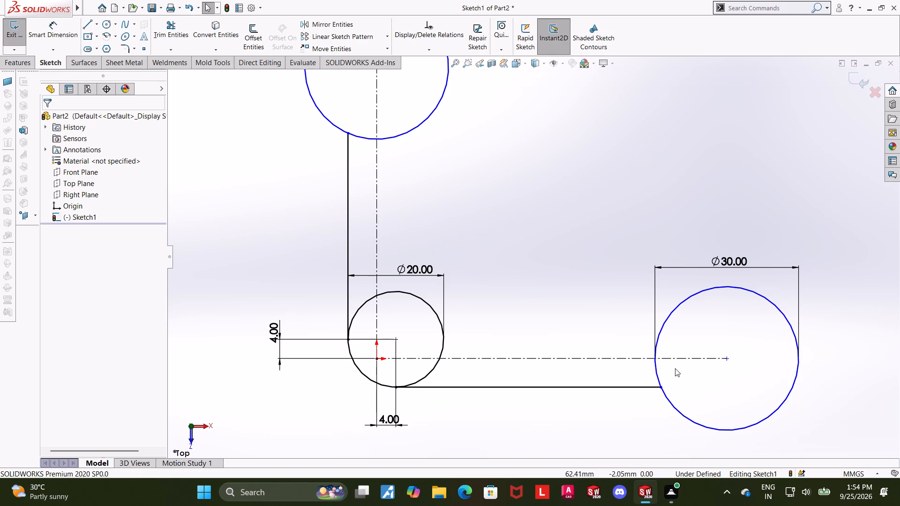
Sketch a diagonal centerline joining the centre of the upper circle to the centre of the 30 mm circle.
scroll(505, 260, "up", 1)
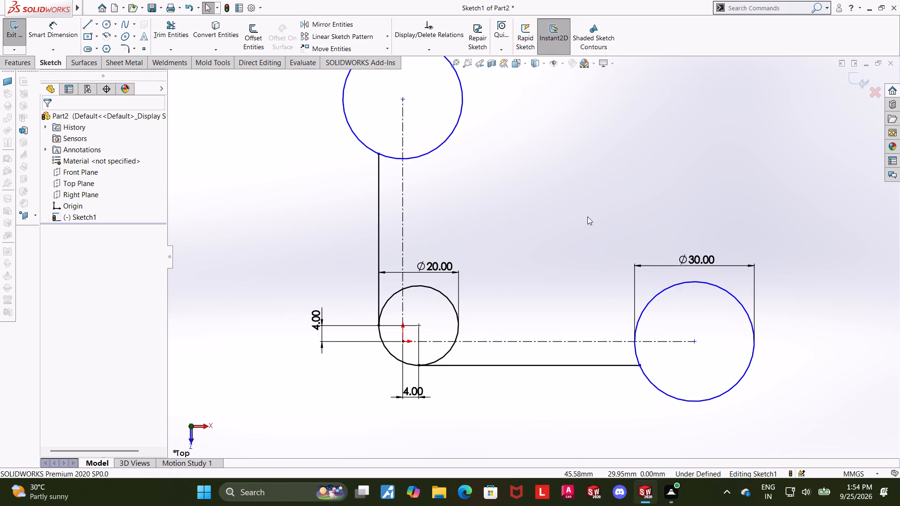
scroll(598, 189, "down", 1)
scroll(593, 210, "up", 1)
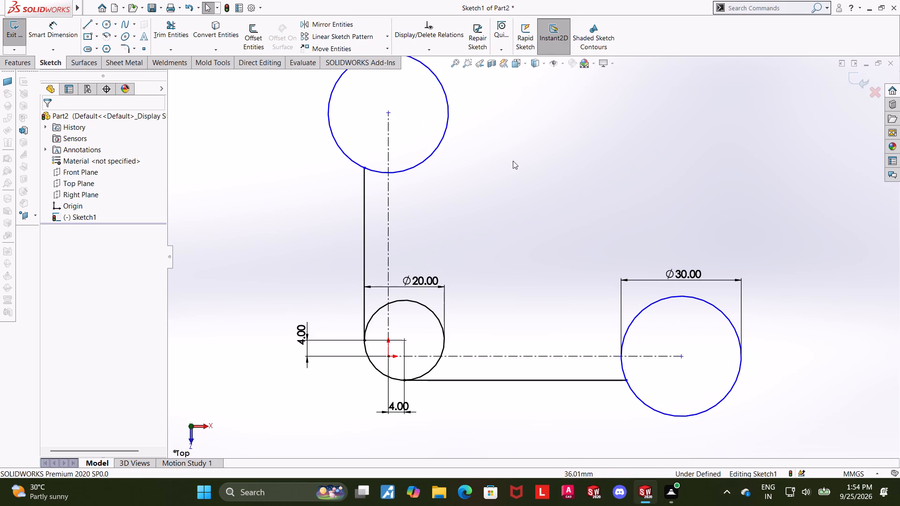
left_click(95, 25)
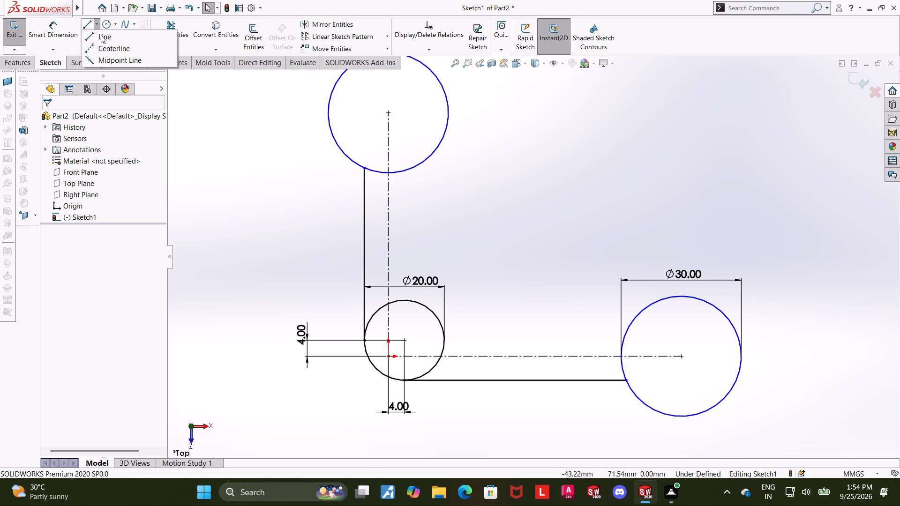
left_click(105, 48)
left_click(389, 113)
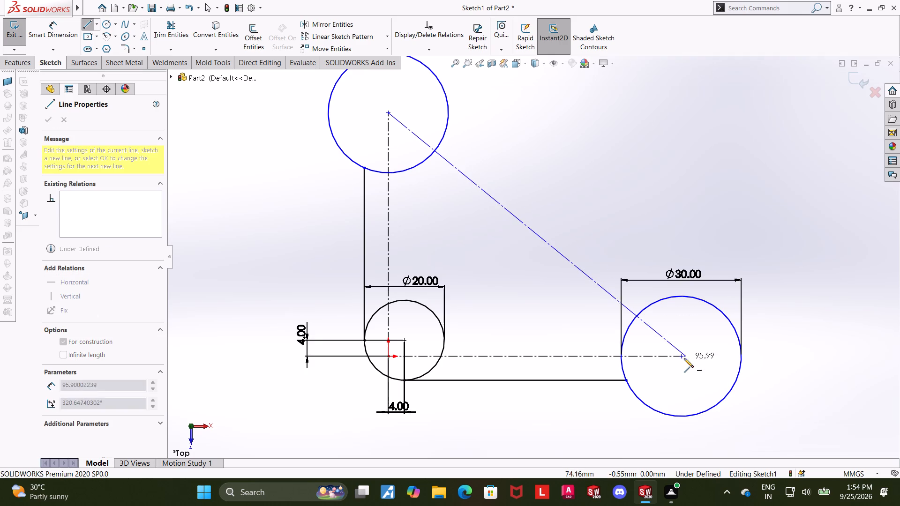
left_click(682, 357)
key("Escape")
key("Escape")
key("Escape")
Sketch a line about 67 mm long above the diagonal centerline, joining the edges of the two large circles.
scroll(757, 231, "up", 1)
scroll(710, 211, "down", 1)
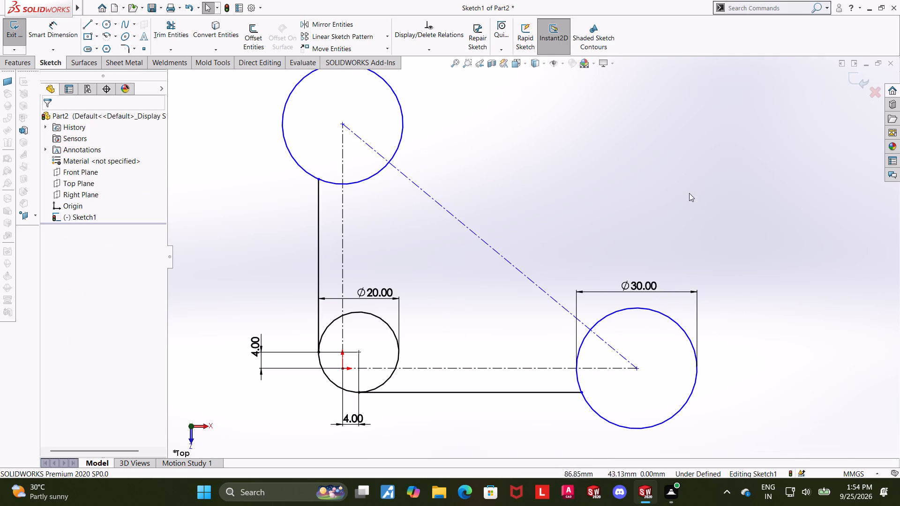
left_click(89, 25)
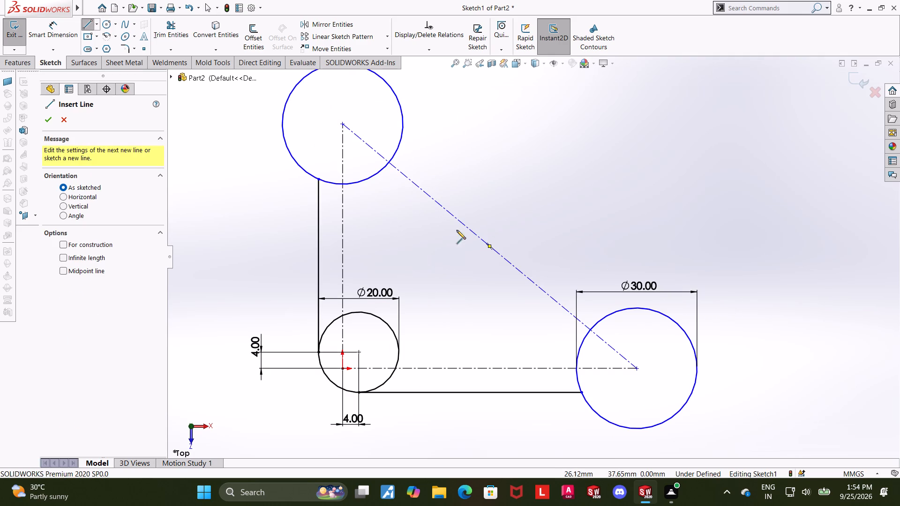
left_click(398, 145)
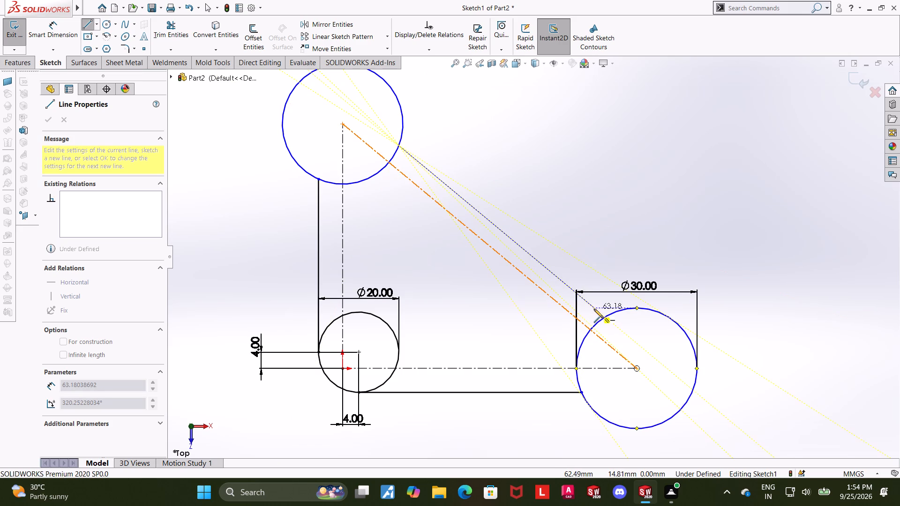
left_click(602, 317)
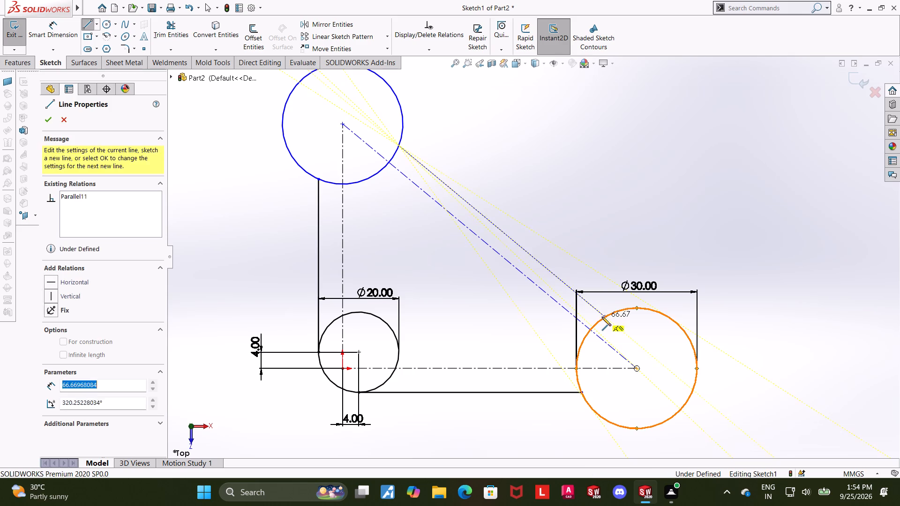
key("Escape")
key("Escape")
key("Escape")
Apply a parallel relation between the diagonal centerline and the solid line above it.
left_click(473, 233)
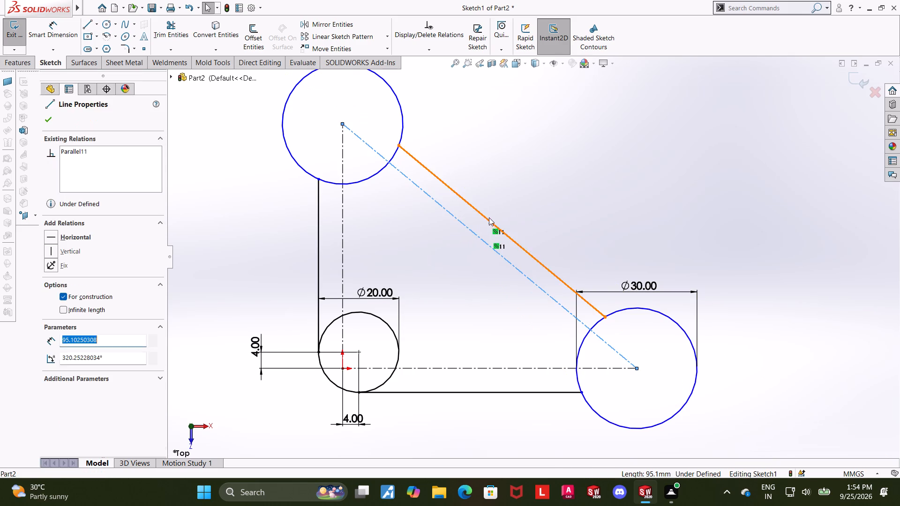
left_click(489, 216, "ctrl")
left_click(488, 221, "ctrl")
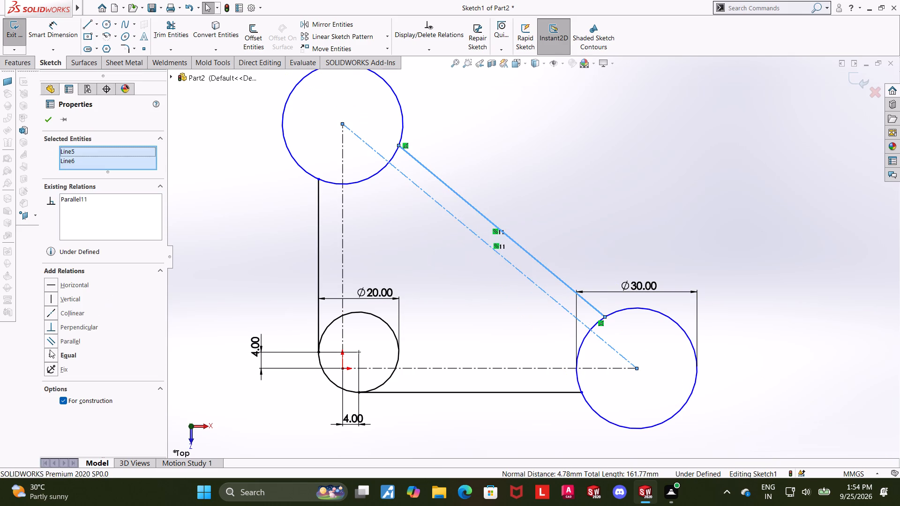
left_click(48, 336)
left_click(49, 117)
left_click(650, 191)
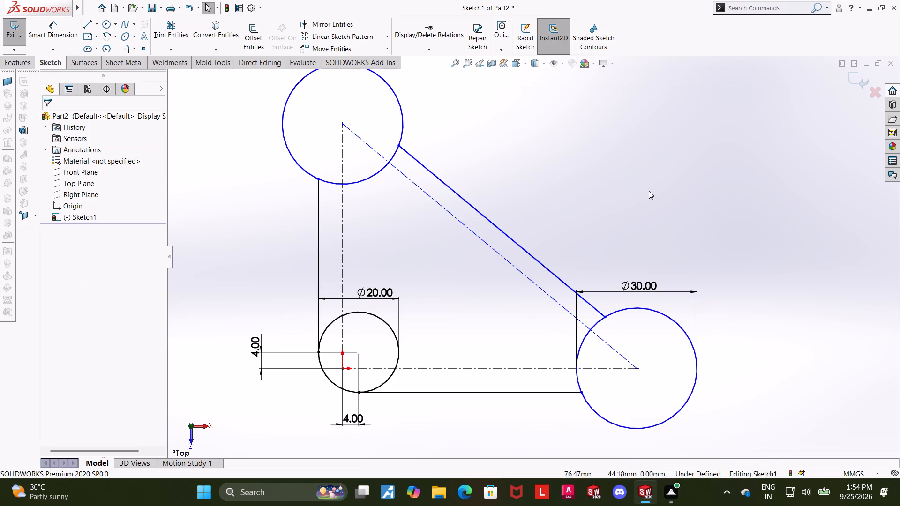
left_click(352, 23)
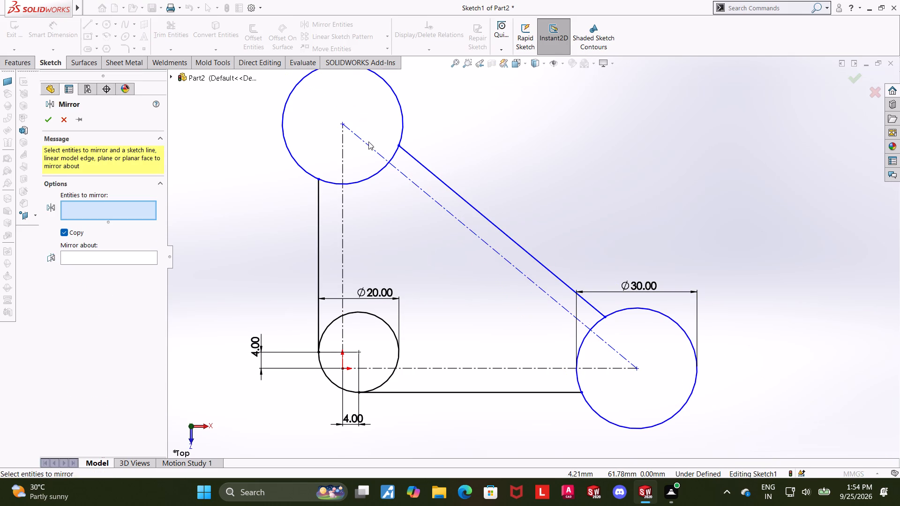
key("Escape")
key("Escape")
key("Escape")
Sketch a line about 66 mm long below the diagonal centerline, joining the edges of the two large circles.
left_click(87, 25)
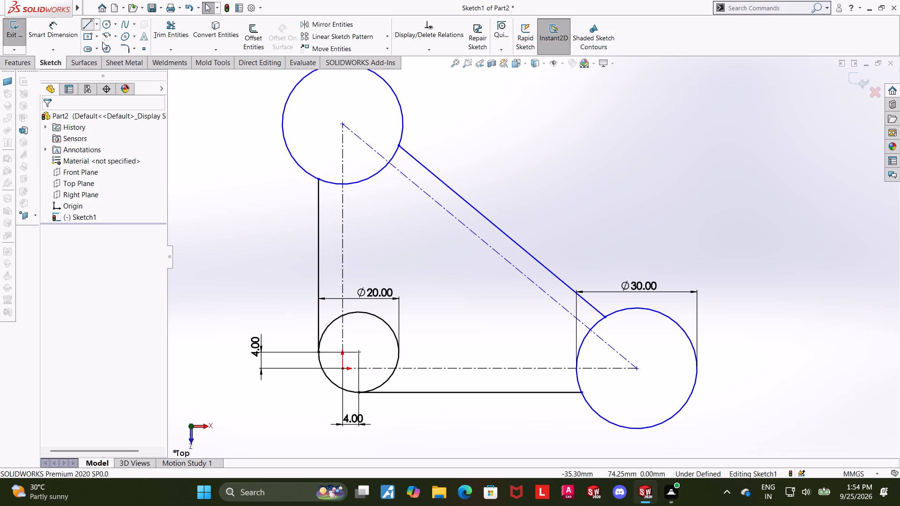
left_click(379, 172)
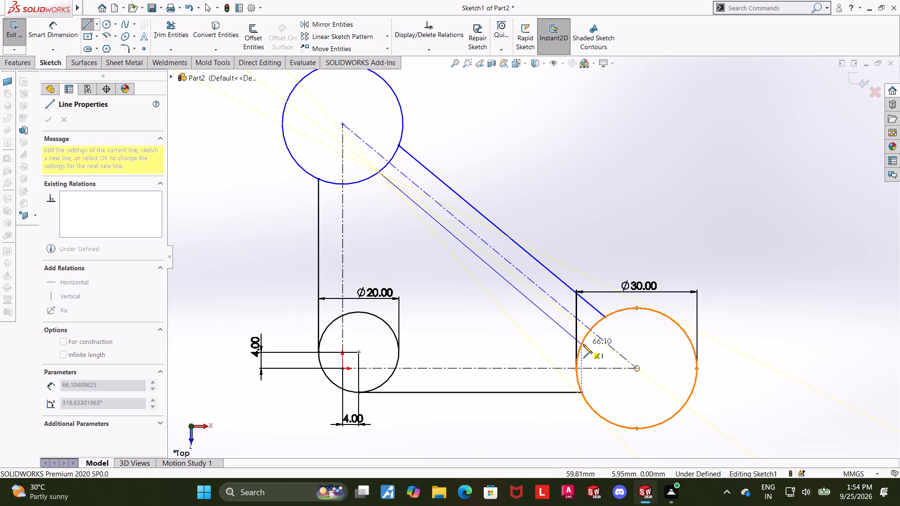
left_click(582, 344)
key("Escape")
key("Escape")
key("Escape")
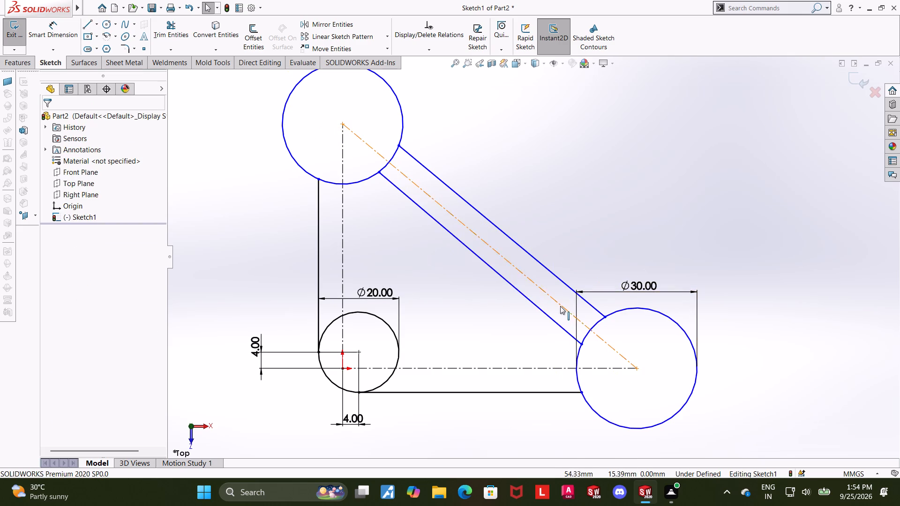
Make the solid line below the diagonal centerline parallel to that centerline.
left_click(526, 296)
left_click(537, 285, "ctrl")
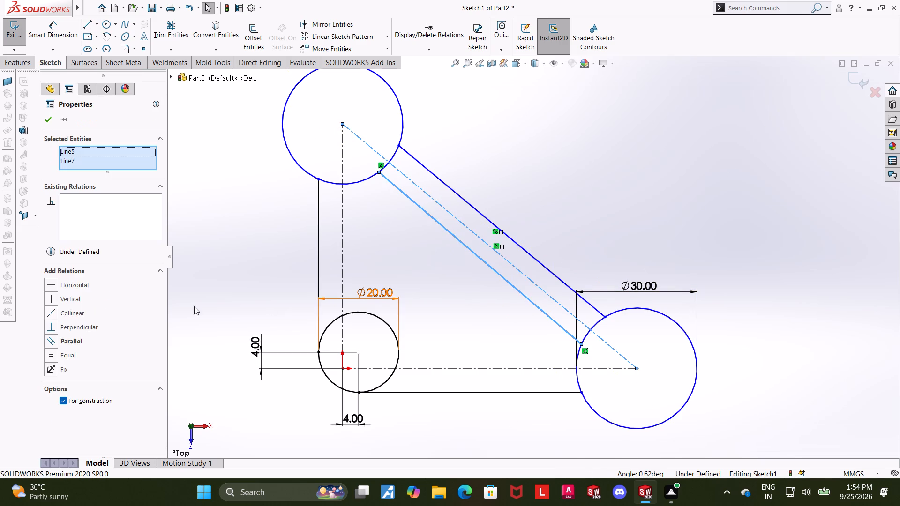
left_click(51, 337)
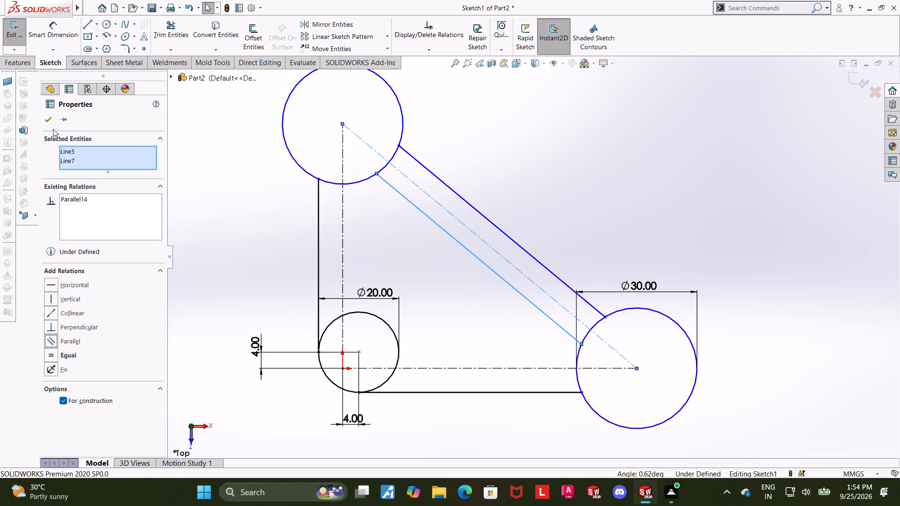
left_click(49, 124)
Delete the coincident relation at the lower diagonal line's upper end and pull that end back clear of the upper circle.
scroll(624, 204, "up", 1)
scroll(448, 167, "down", 3)
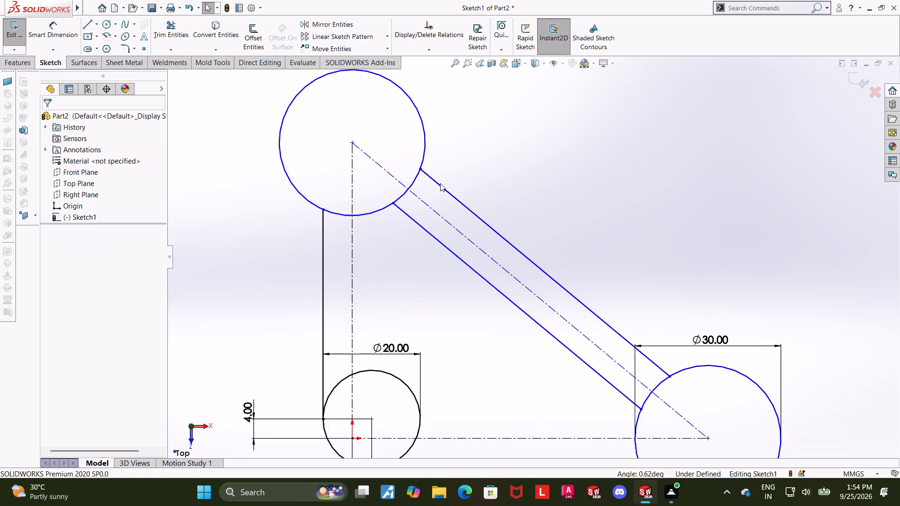
scroll(440, 183, "down", 2)
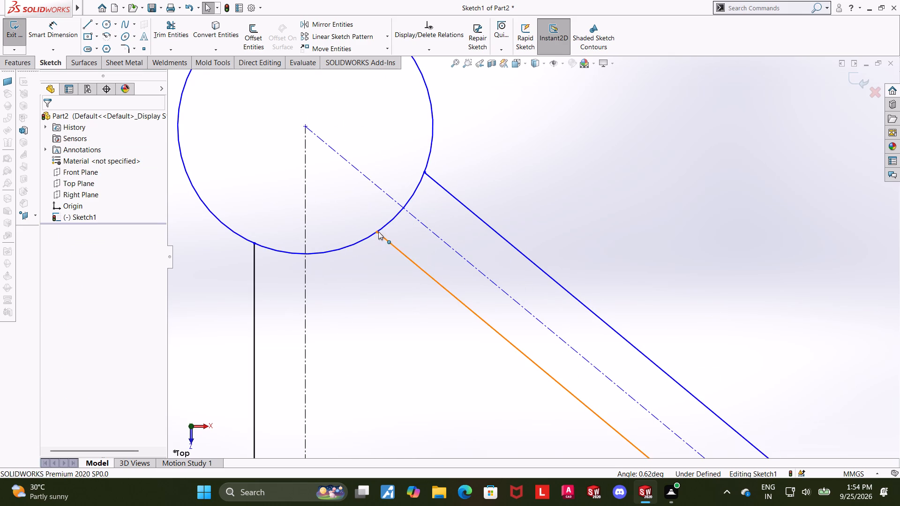
right_click(376, 231)
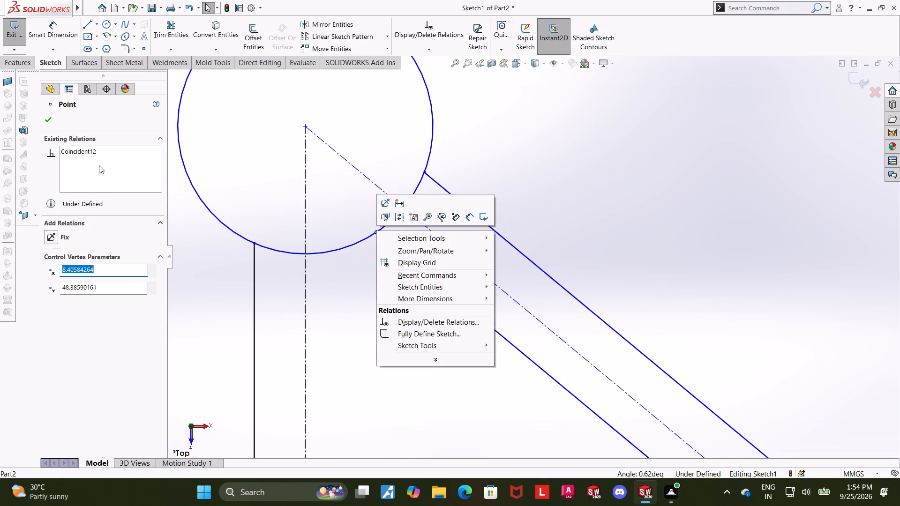
right_click(77, 151)
left_click(97, 169)
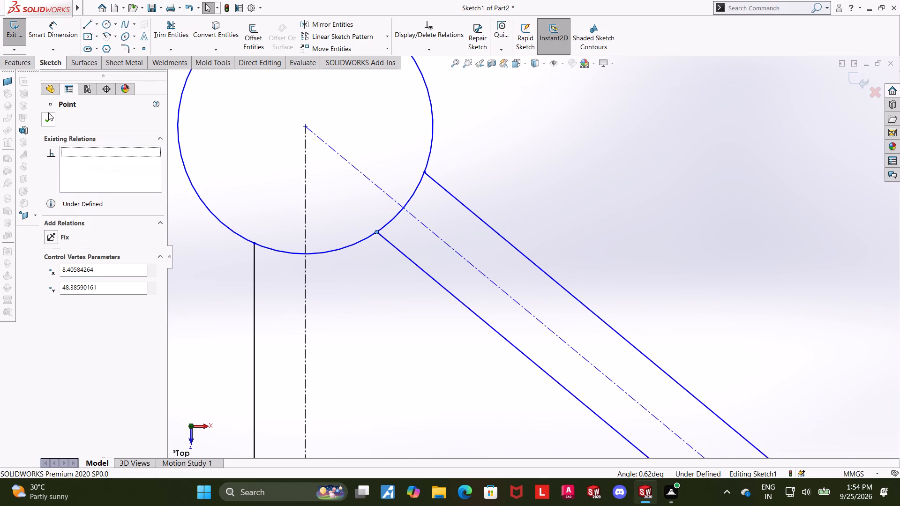
left_click(48, 112)
left_click_drag(376, 230, 402, 251)
left_click(570, 192)
Sketch a horizontal line about 39 mm long from the 20 mm circle's right side, ending short of the 30 mm circle.
scroll(592, 196, "up", 5)
scroll(657, 227, "up", 1)
scroll(642, 241, "down", 2)
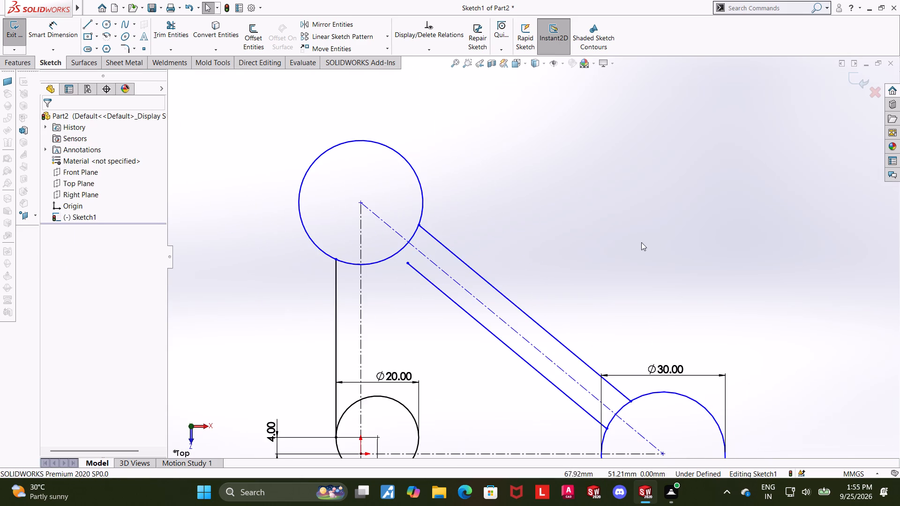
scroll(517, 284, "up", 3)
scroll(493, 306, "down", 1)
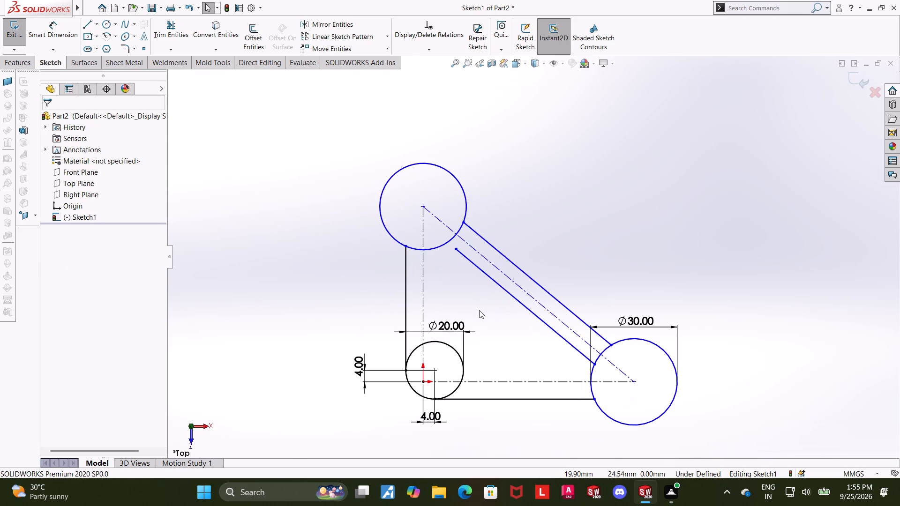
key("Escape")
key("Escape")
key("Escape")
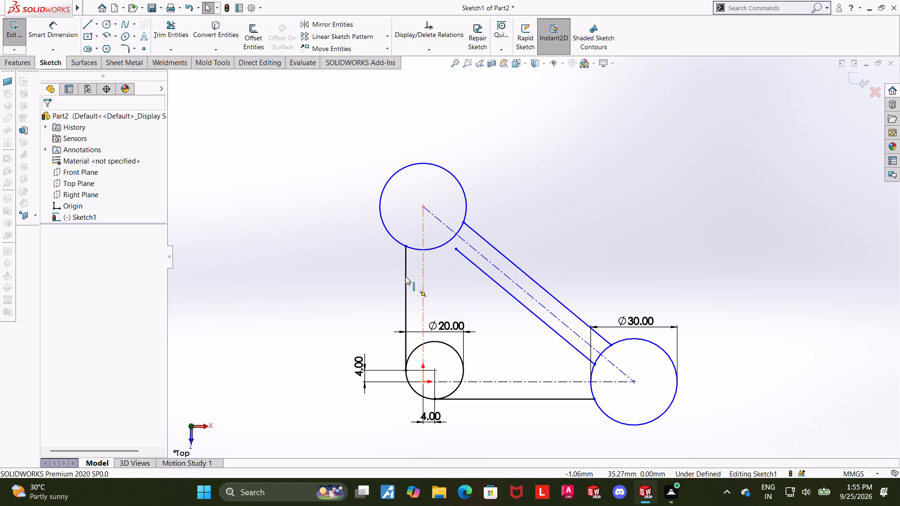
left_click(90, 28)
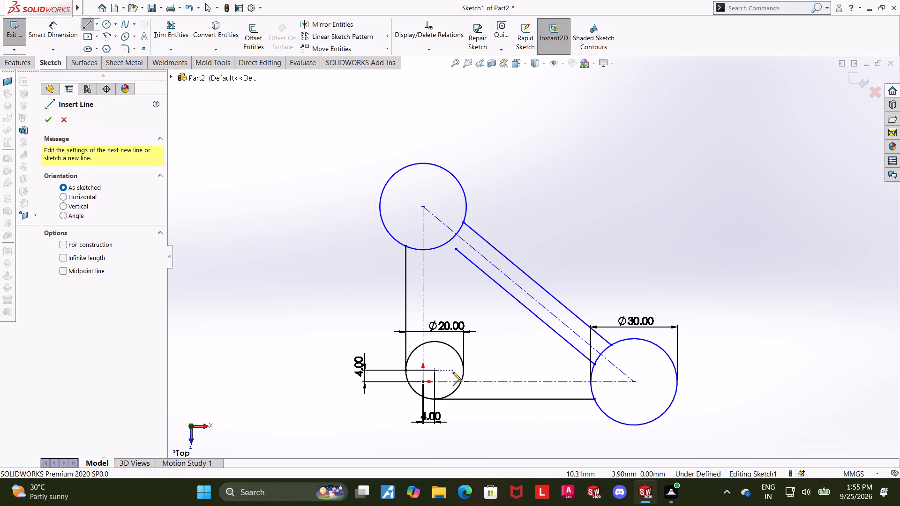
scroll(479, 370, "down", 7)
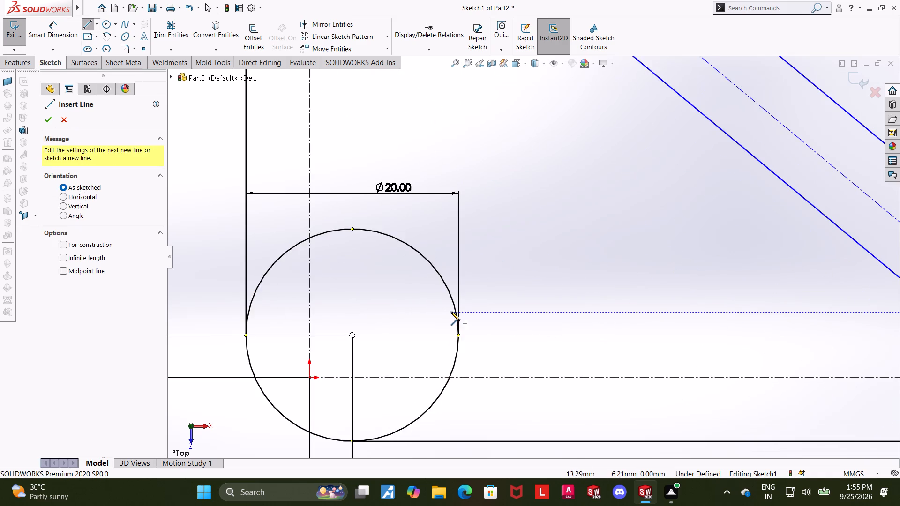
left_click(456, 312)
scroll(585, 336, "up", 5)
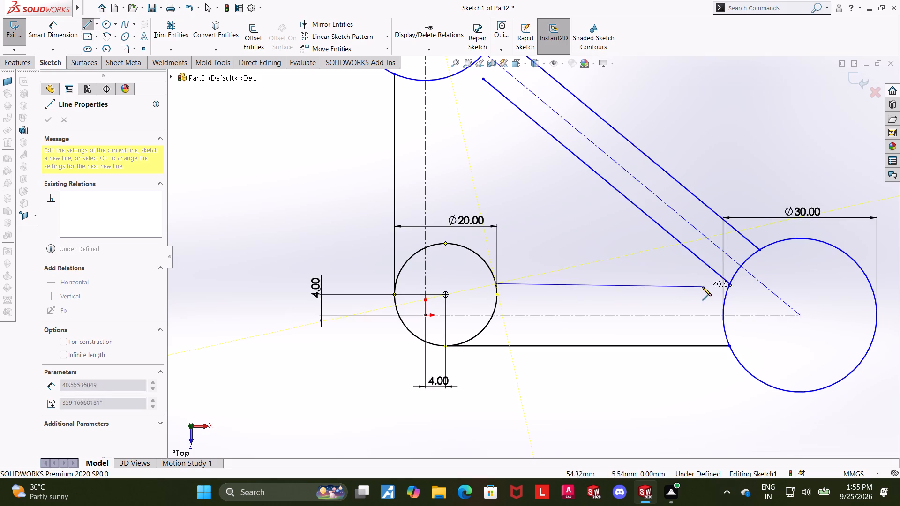
left_click(697, 285)
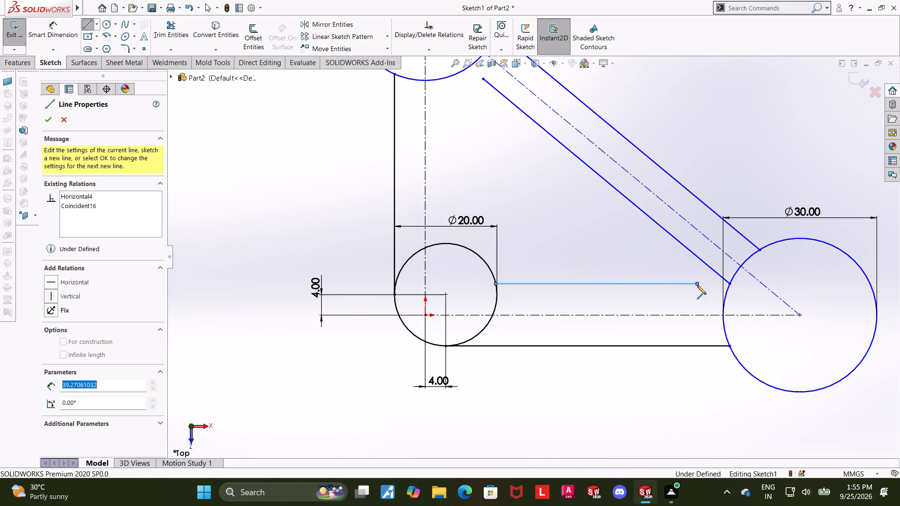
Dimension the distance between the two solid horizontal lines of the bottom arm as 12 mm.
key("Escape")
key("Escape")
key("Escape")
left_click(53, 36)
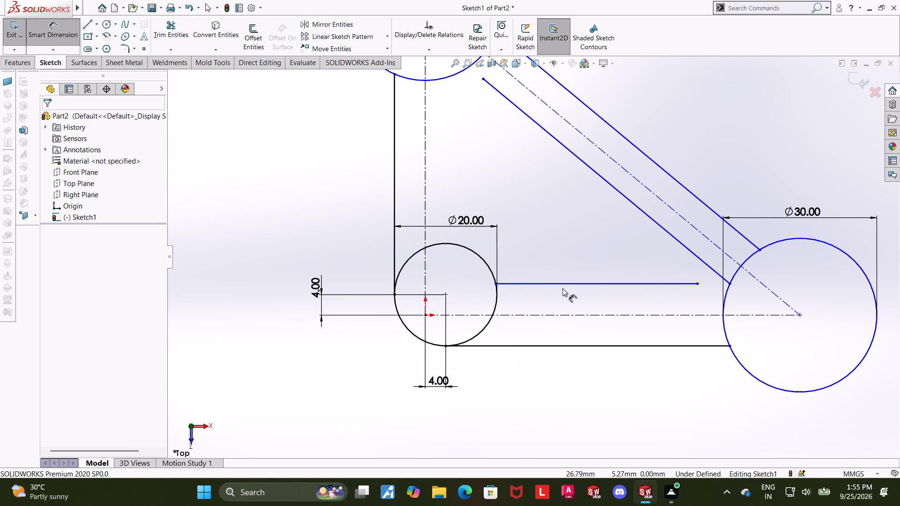
left_click(562, 284)
left_click(560, 346)
left_click(564, 332)
type("12")
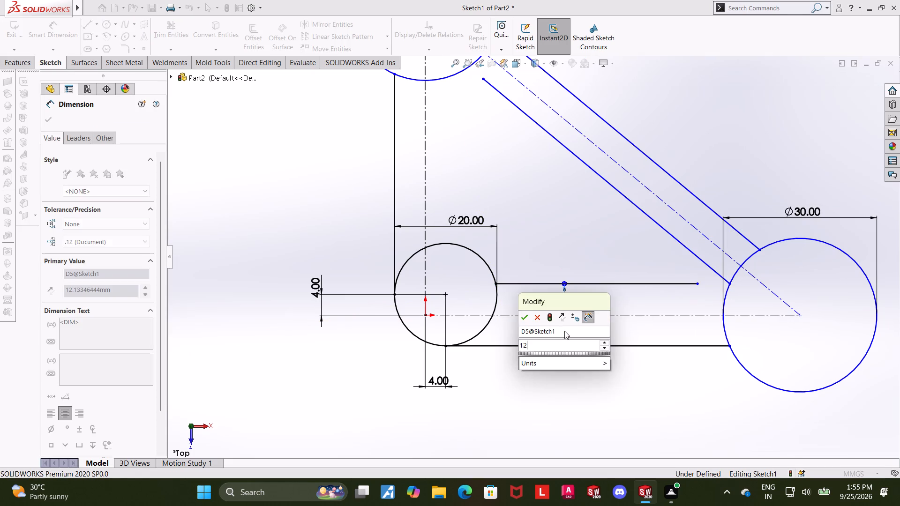
key("Return")
key("Escape")
key("Escape")
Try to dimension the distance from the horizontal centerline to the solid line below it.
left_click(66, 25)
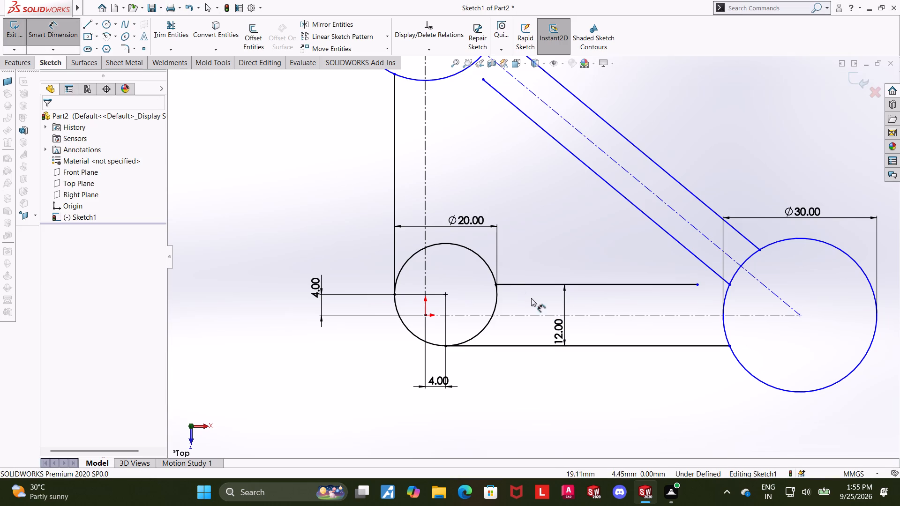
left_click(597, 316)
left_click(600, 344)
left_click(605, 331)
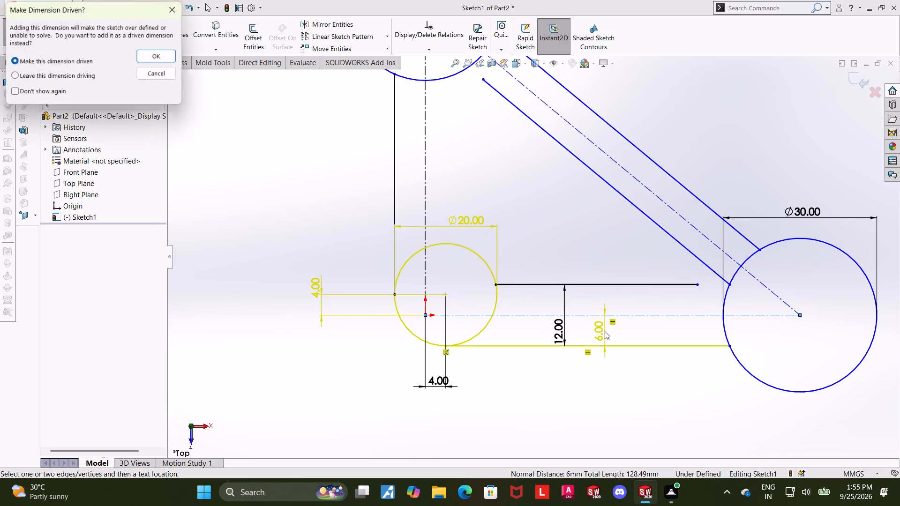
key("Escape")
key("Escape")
Delete both coincident relations at the lower end of the solid line below the diagonal centerline.
scroll(687, 257, "up", 3)
scroll(690, 254, "down", 4)
key("Escape")
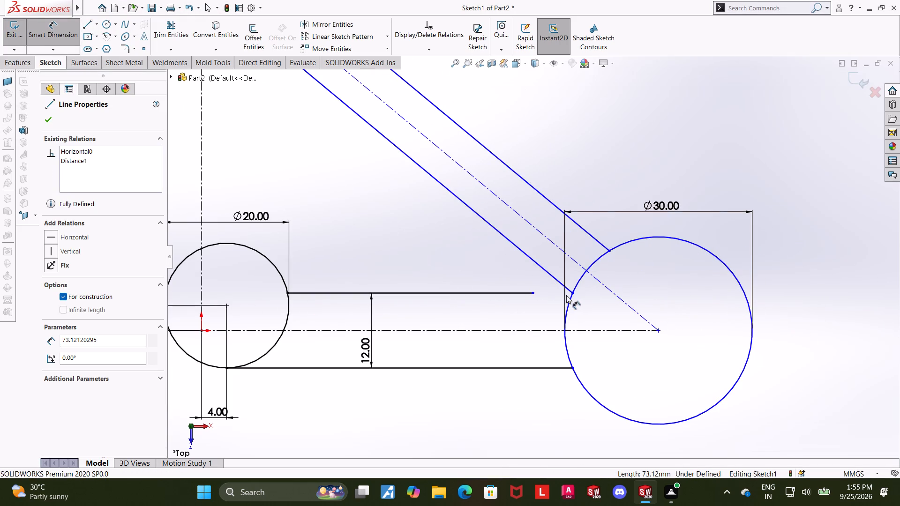
right_click(571, 293)
key("Escape")
key("Escape")
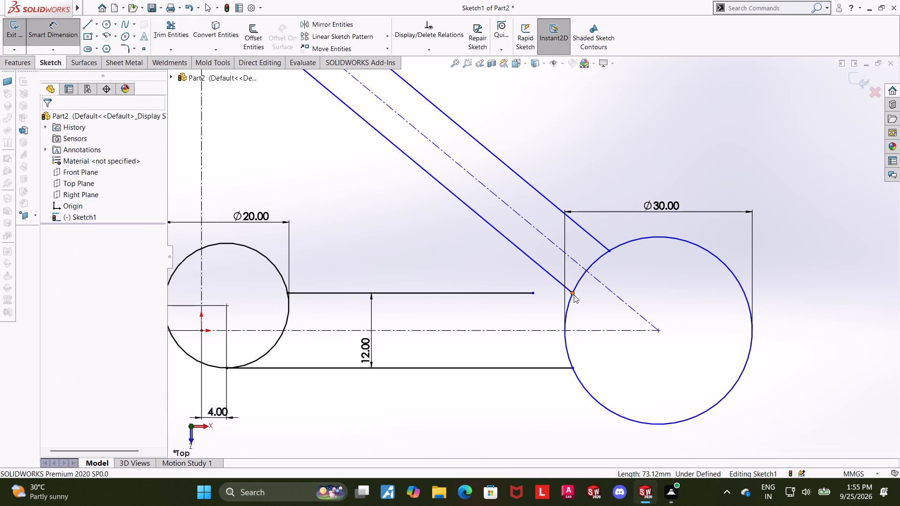
left_click(573, 294)
right_click(82, 157)
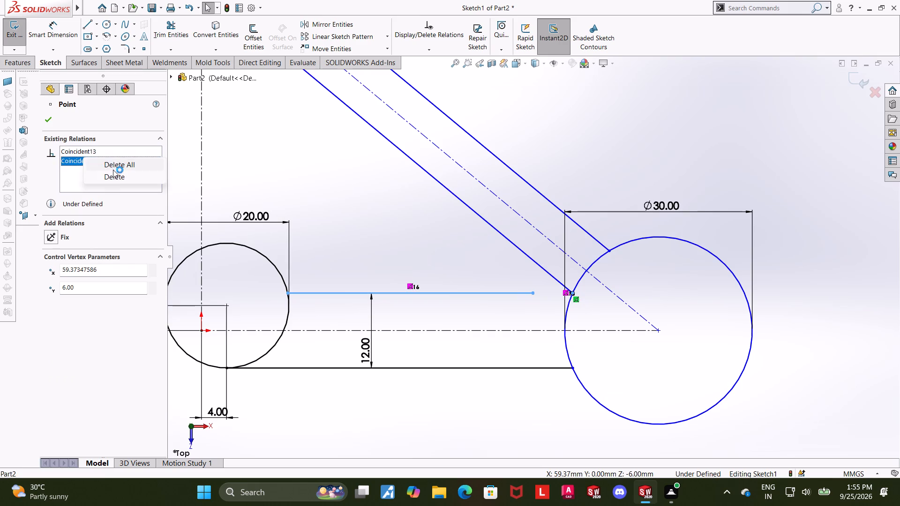
left_click(115, 176)
right_click(81, 154)
left_click(111, 174)
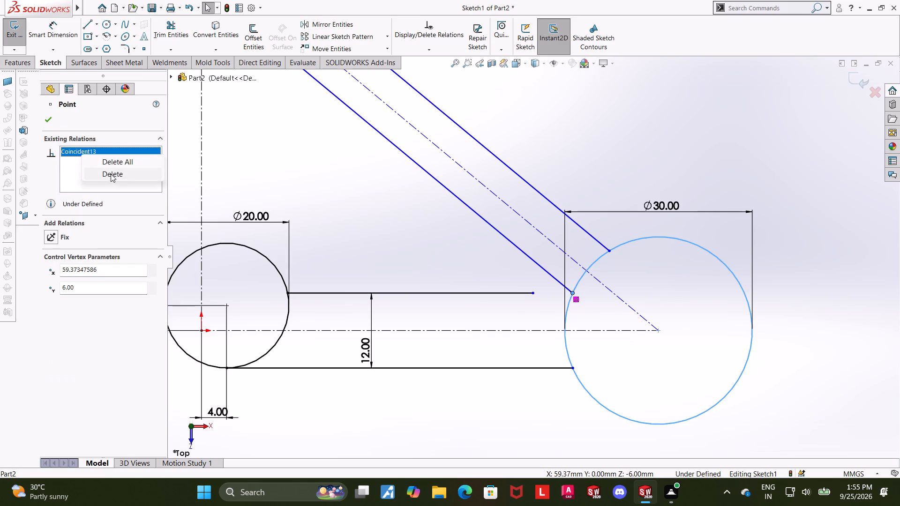
key("Escape")
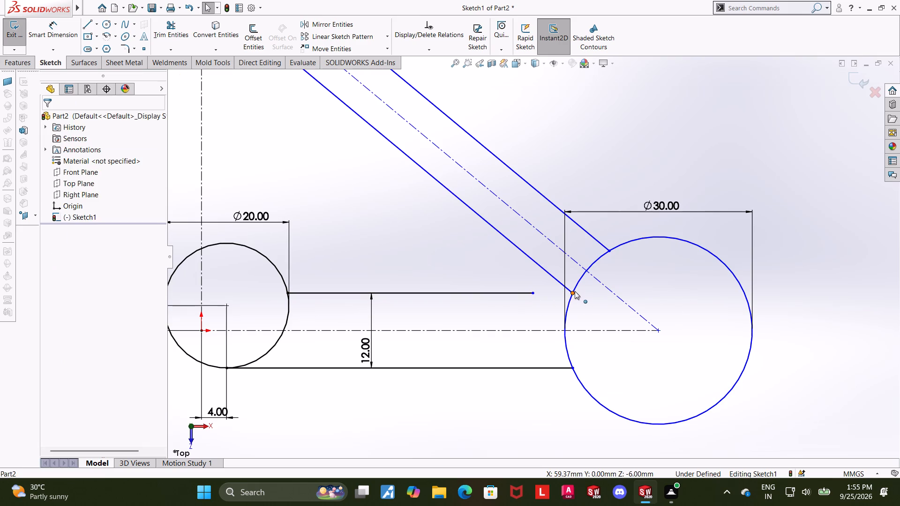
Merge the lower diagonal line's lower end with the free right end of the bottom arm's upper horizontal line.
left_click(574, 293)
left_click(536, 294, "ctrl")
left_click(532, 293, "ctrl")
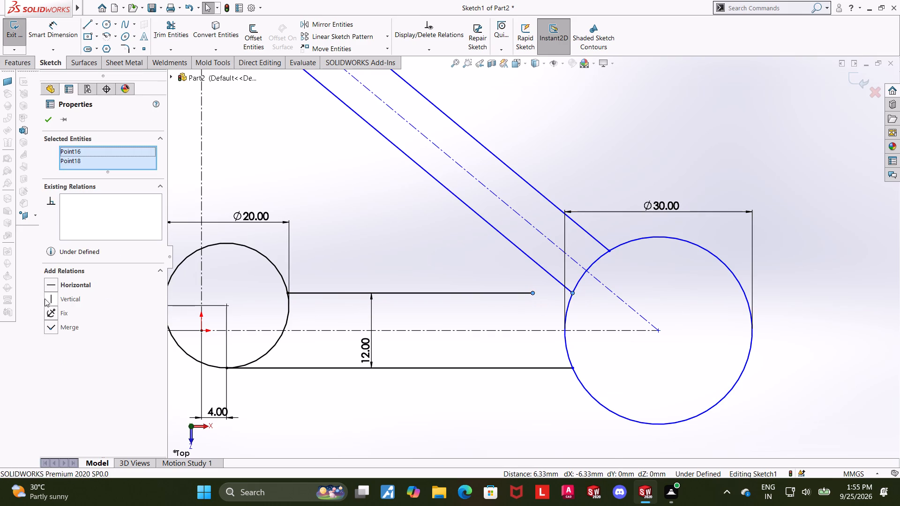
left_click(53, 323)
left_click(48, 124)
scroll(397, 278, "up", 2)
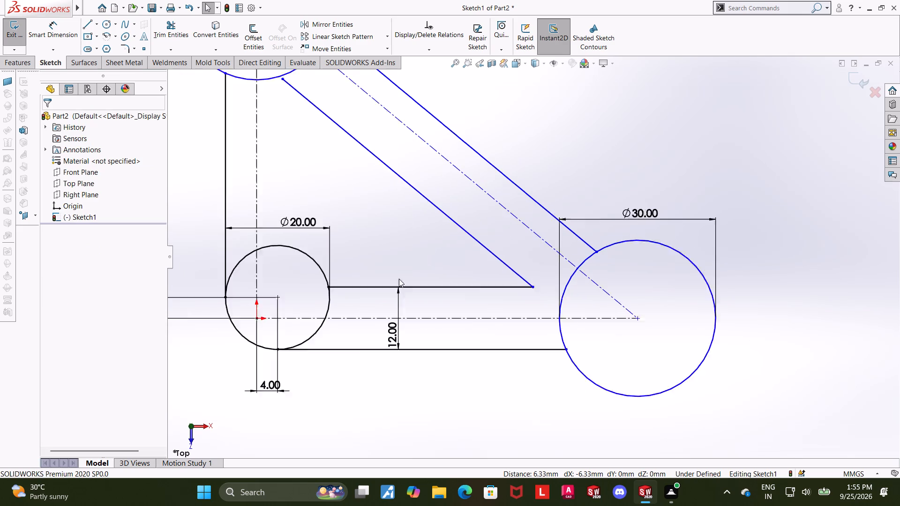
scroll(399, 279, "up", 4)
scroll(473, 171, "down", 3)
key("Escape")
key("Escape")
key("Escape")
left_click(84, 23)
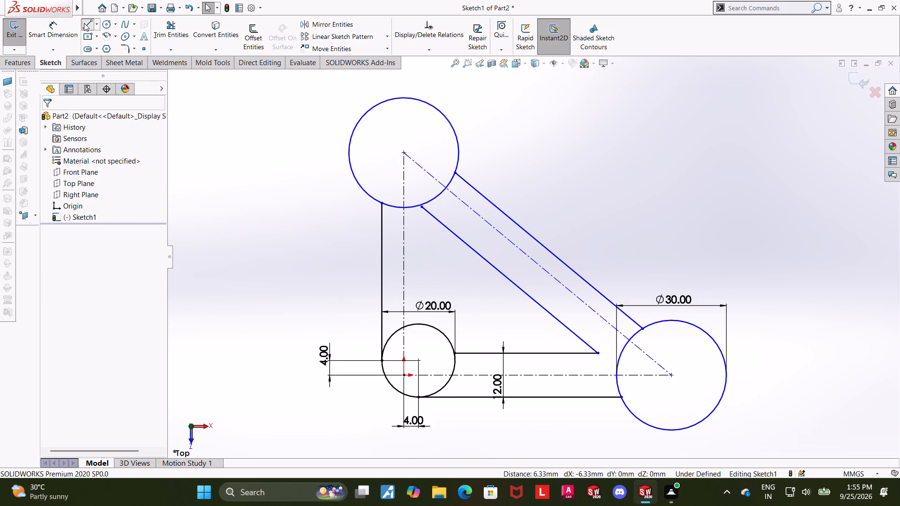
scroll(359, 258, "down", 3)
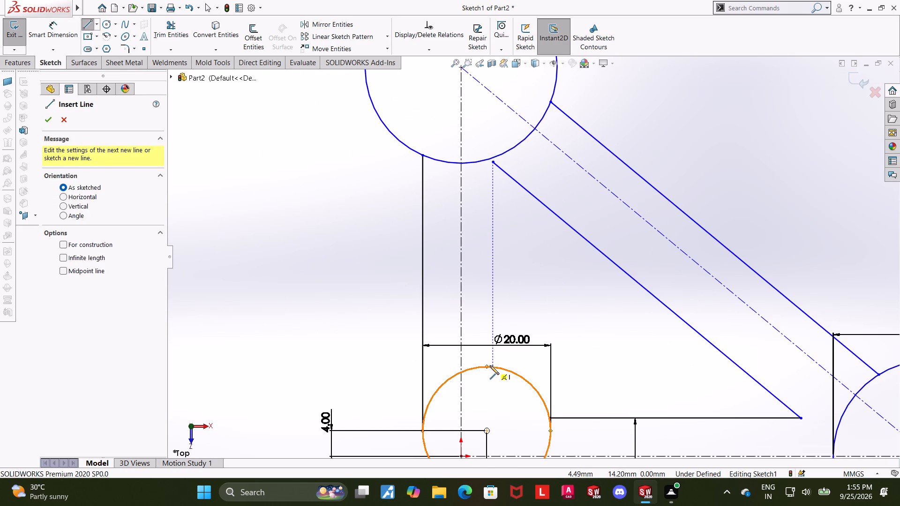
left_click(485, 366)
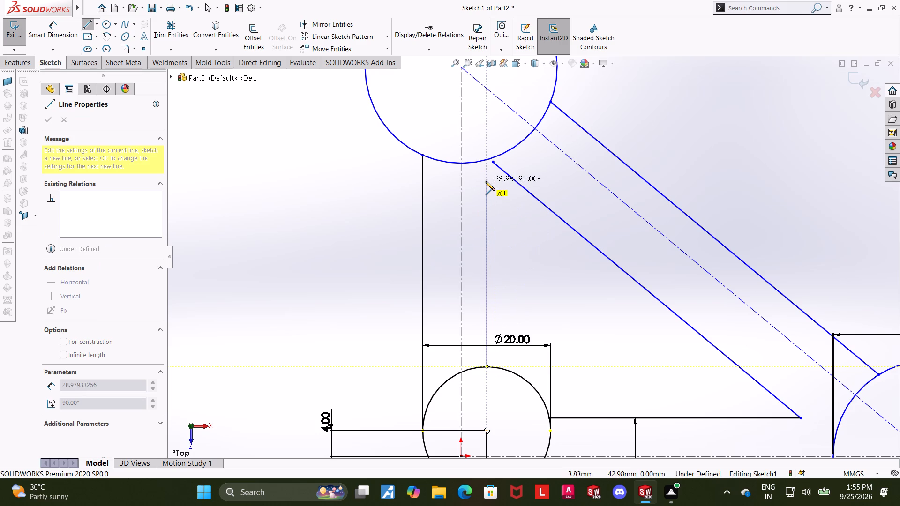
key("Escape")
Sketch a vertical line about 32 mm long from the top of the 20 mm circle to the lower diagonal line's upper end.
left_click(87, 24)
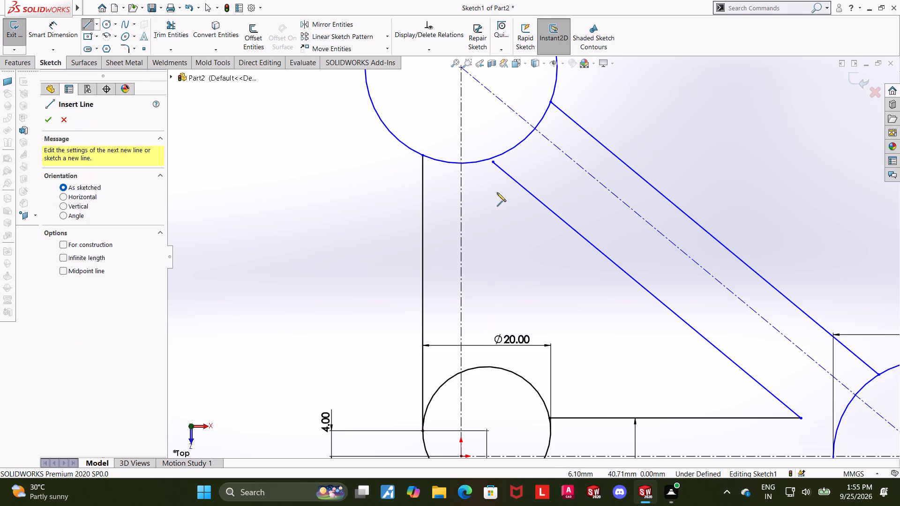
left_click(495, 368)
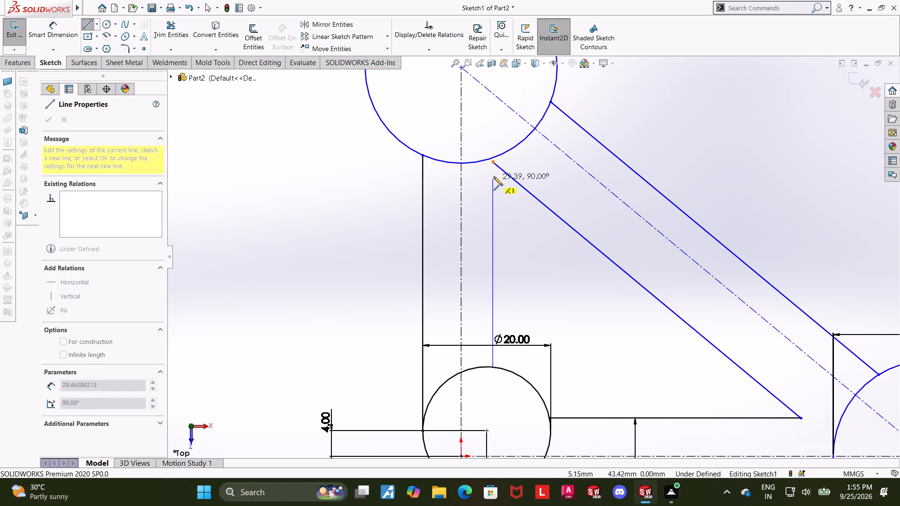
left_click(493, 163)
key("Escape")
key("Escape")
key("Escape")
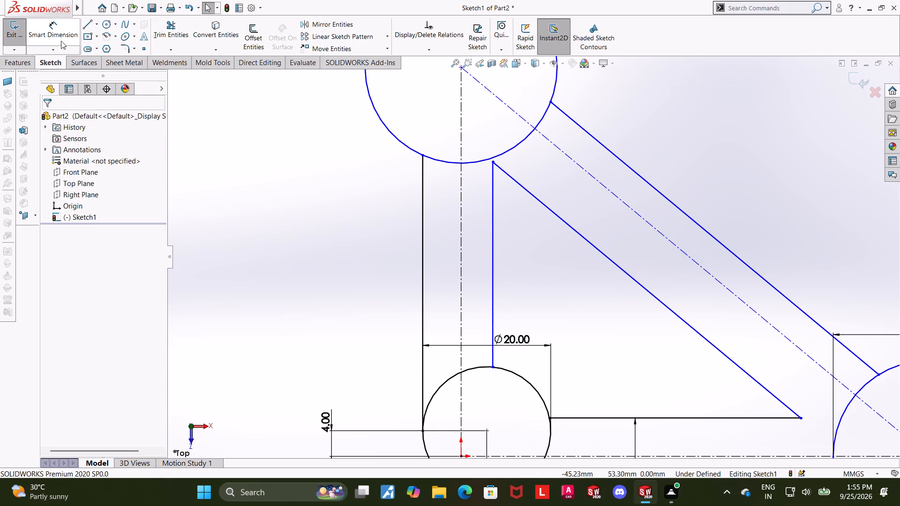
Dimension the distance between the two solid vertical lines of the left arm as 12 mm.
left_click(62, 32)
left_click(493, 273)
left_click(422, 255)
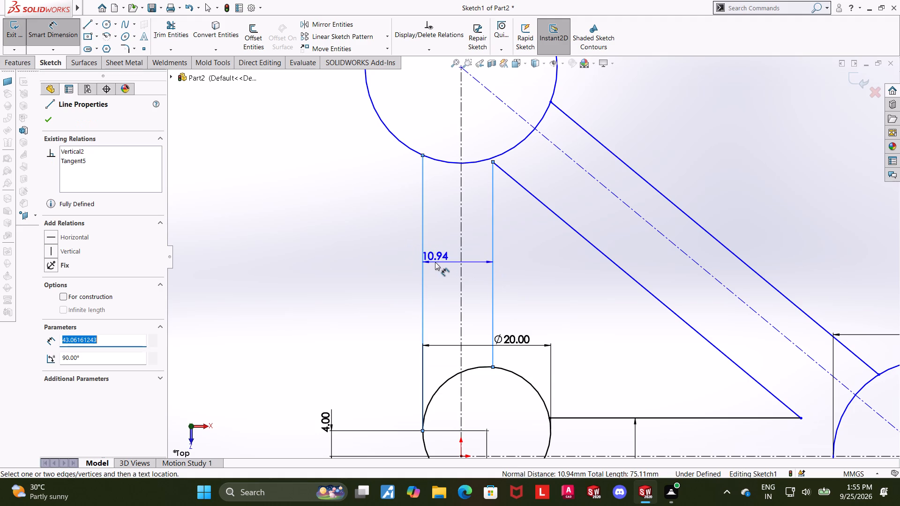
left_click(435, 262)
type("12")
key("Return")
key("Escape")
key("Escape")
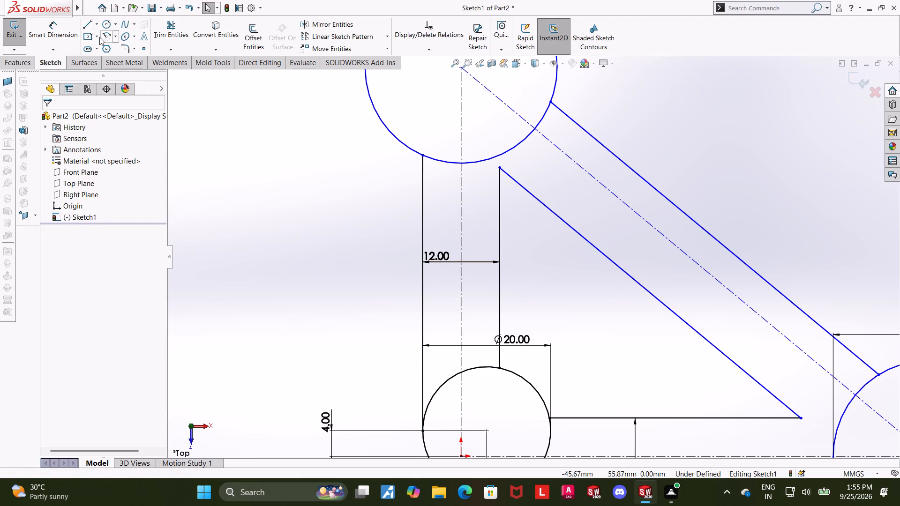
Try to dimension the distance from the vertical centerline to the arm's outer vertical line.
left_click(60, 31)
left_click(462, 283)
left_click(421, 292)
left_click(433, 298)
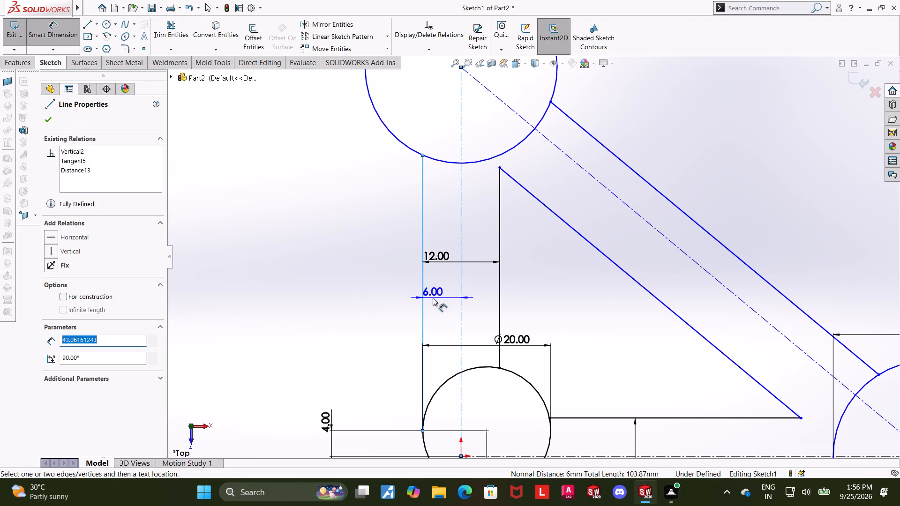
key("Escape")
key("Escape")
Fillet the inner triangle's upper and right corners, where the diagonal meets the vertical and horizontal lines, with a 3 mm radius.
scroll(572, 281, "up", 5)
scroll(572, 224, "down", 3)
key("Escape")
key("Escape")
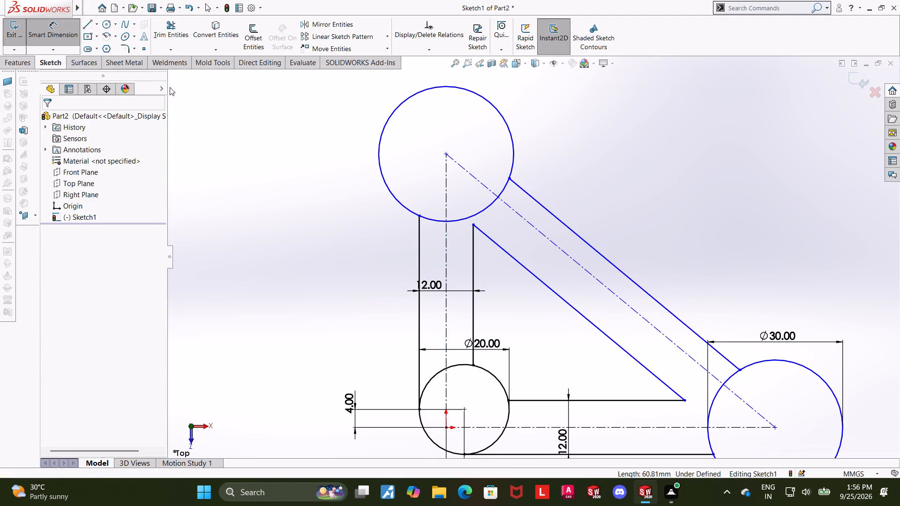
left_click(125, 49)
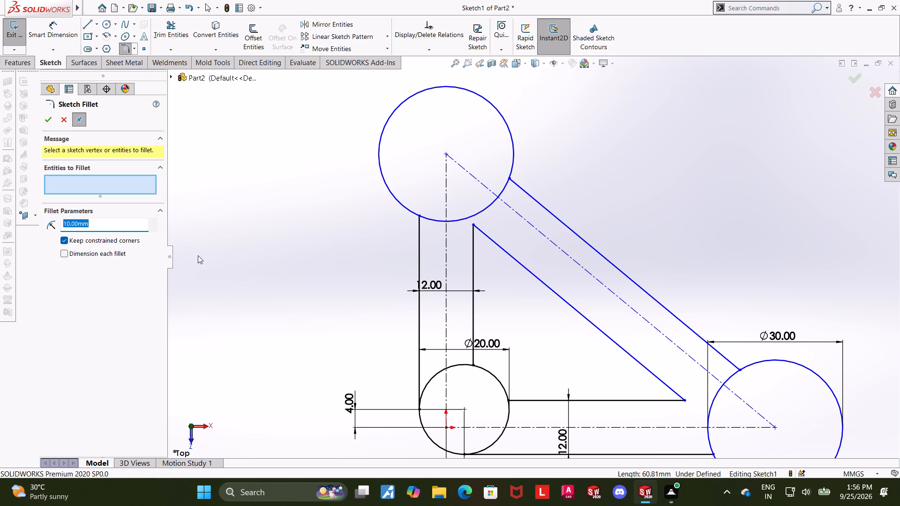
key("3")
key("Return")
left_click(477, 249)
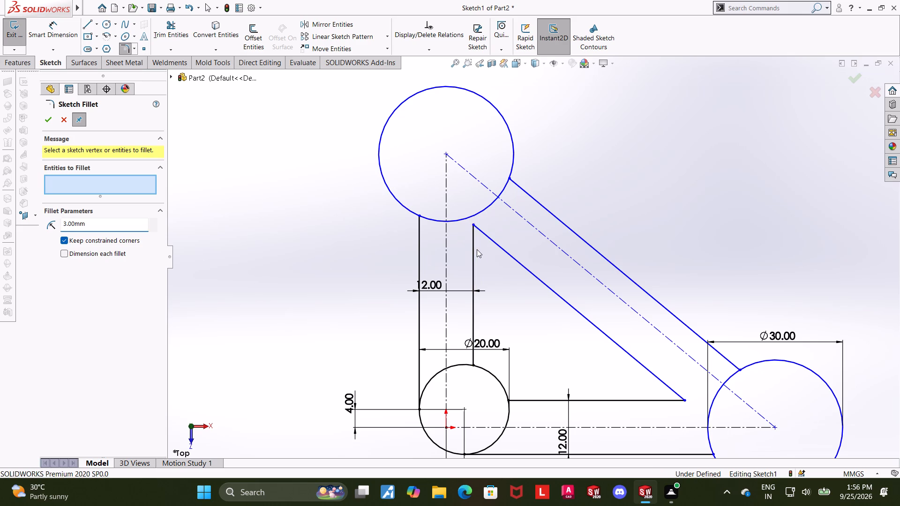
left_click(473, 248)
left_click(490, 237)
left_click(665, 385)
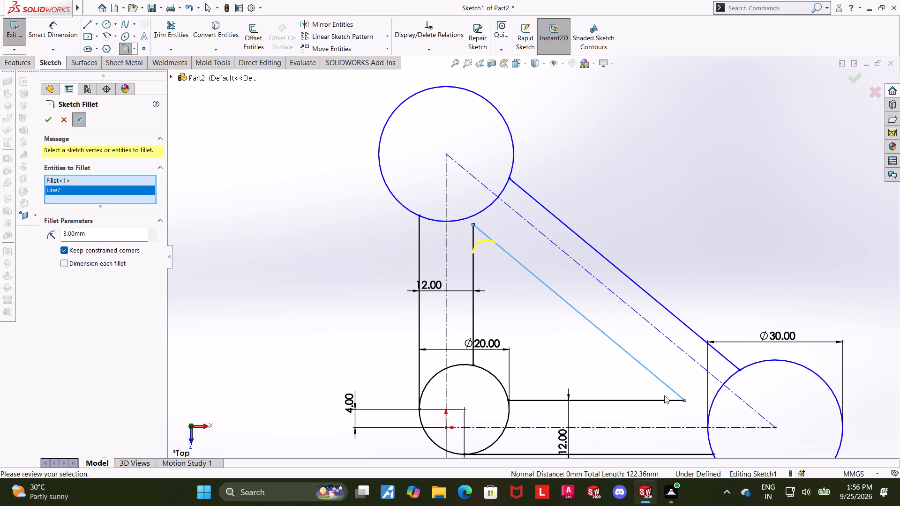
left_click(663, 400)
left_click(48, 121)
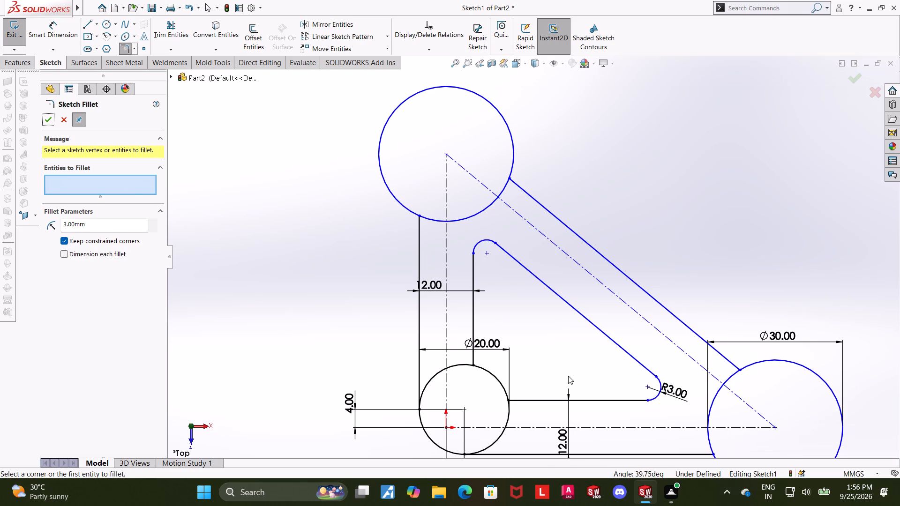
scroll(569, 376, "up", 3)
scroll(547, 366, "down", 3)
key("Escape")
Trim the 20 mm circle down to the lower-left arc that connects the outer vertical and horizontal lines.
left_click_drag(168, 32, 173, 32)
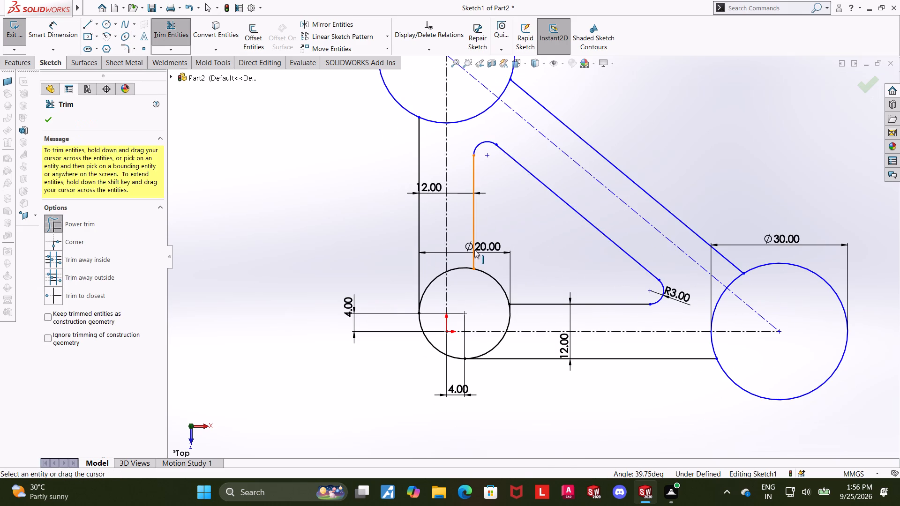
left_click_drag(512, 263, 489, 286)
left_click_drag(463, 283, 452, 246)
left_click_drag(513, 318, 487, 311)
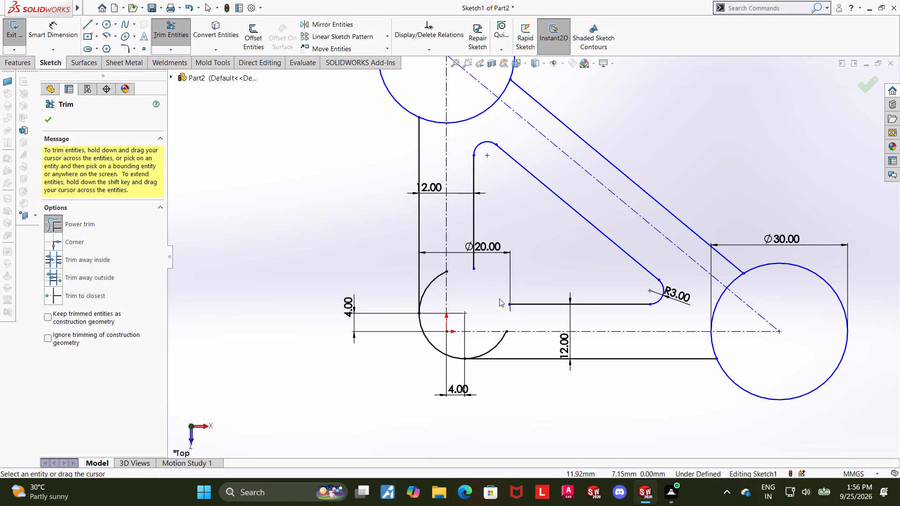
left_click_drag(512, 344, 496, 344)
left_click_drag(434, 290, 435, 275)
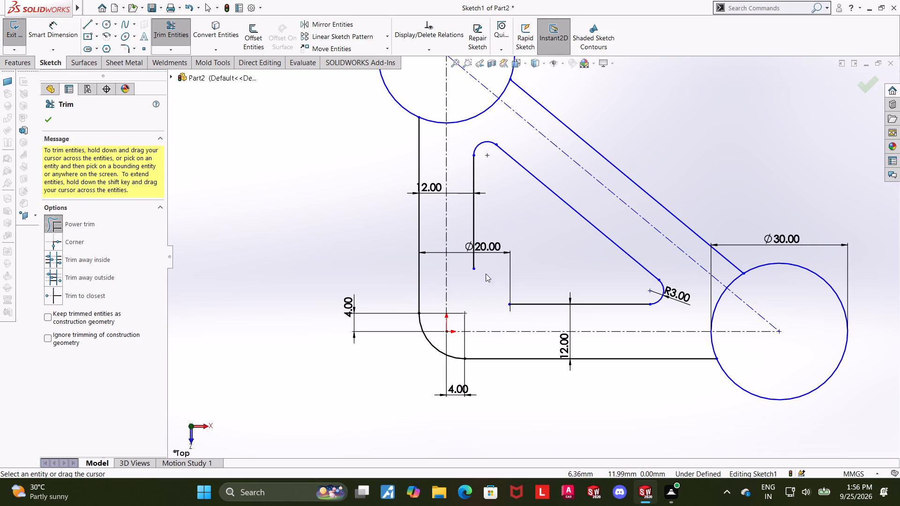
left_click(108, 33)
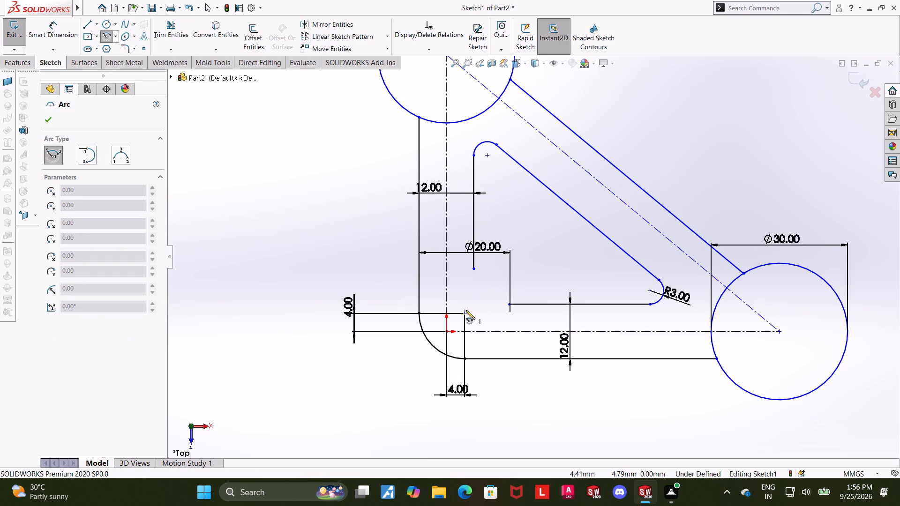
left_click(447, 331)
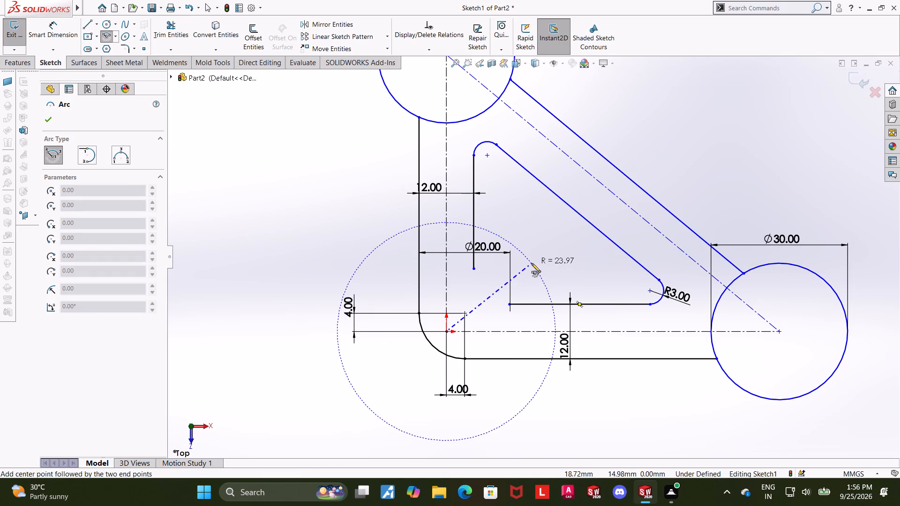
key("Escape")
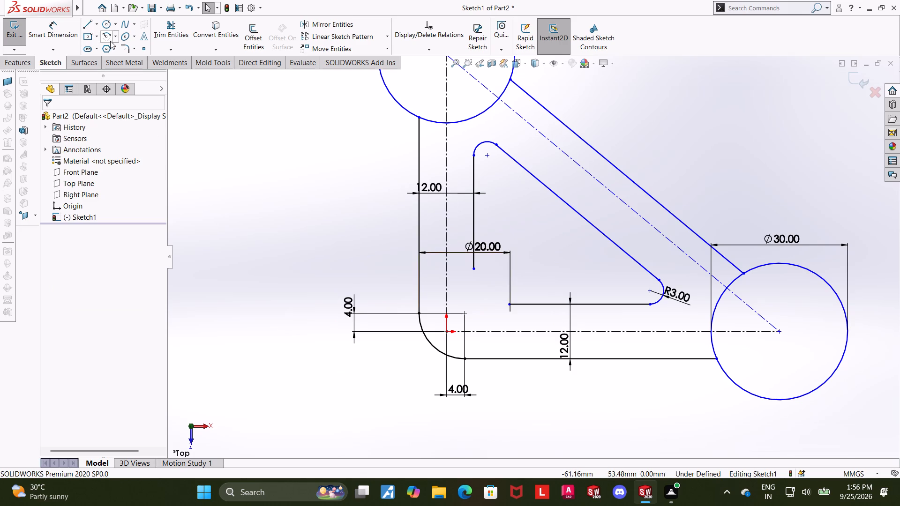
Sketch a three-point arc of about 15 mm radius across the inner triangle's lower-left corner, joining the inner horizontal and vertical lines.
left_click(118, 38)
left_click(125, 70)
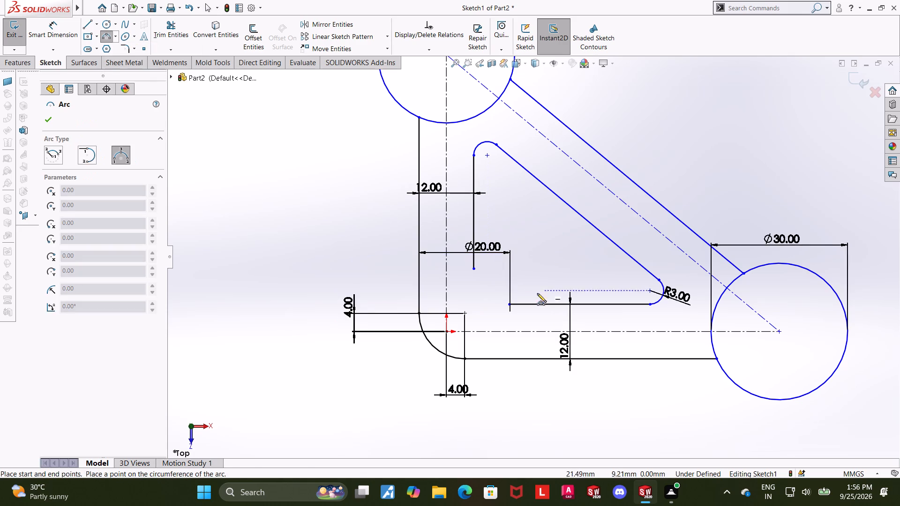
left_click(518, 305)
left_click(473, 258)
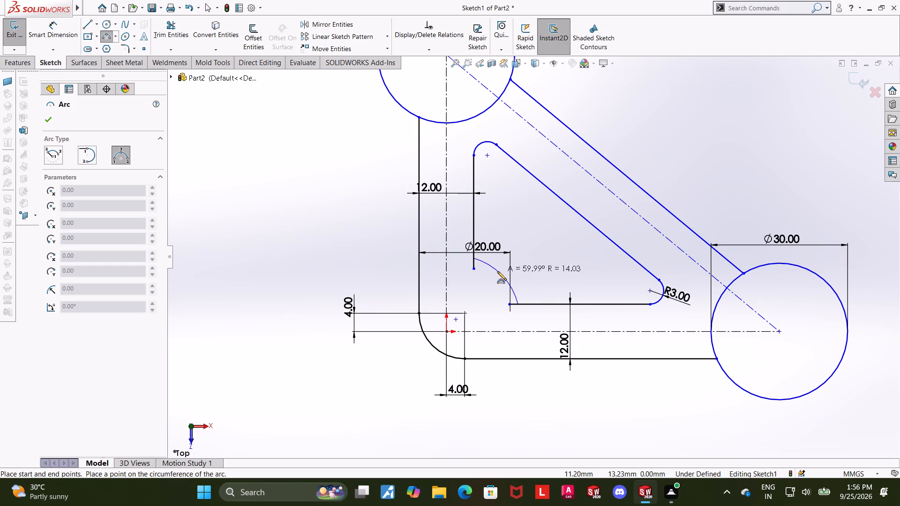
left_click(497, 271)
key("Escape")
key("Escape")
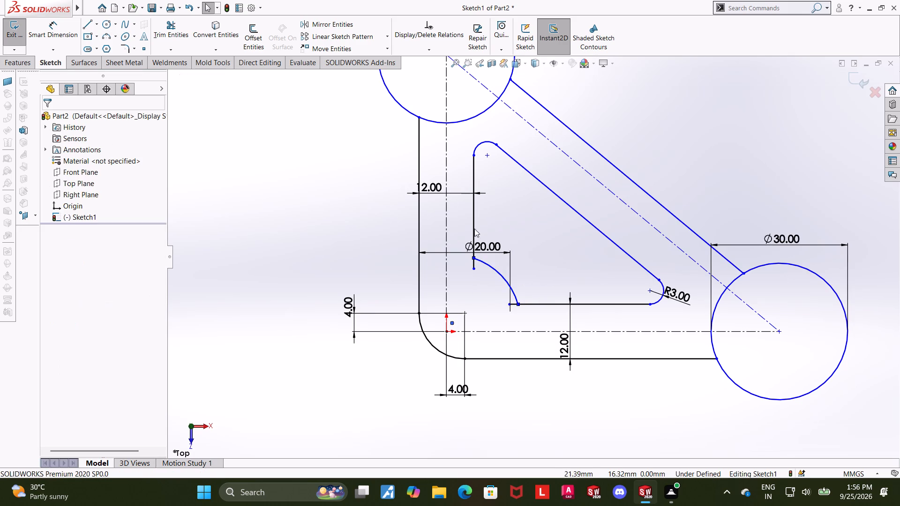
key("Escape")
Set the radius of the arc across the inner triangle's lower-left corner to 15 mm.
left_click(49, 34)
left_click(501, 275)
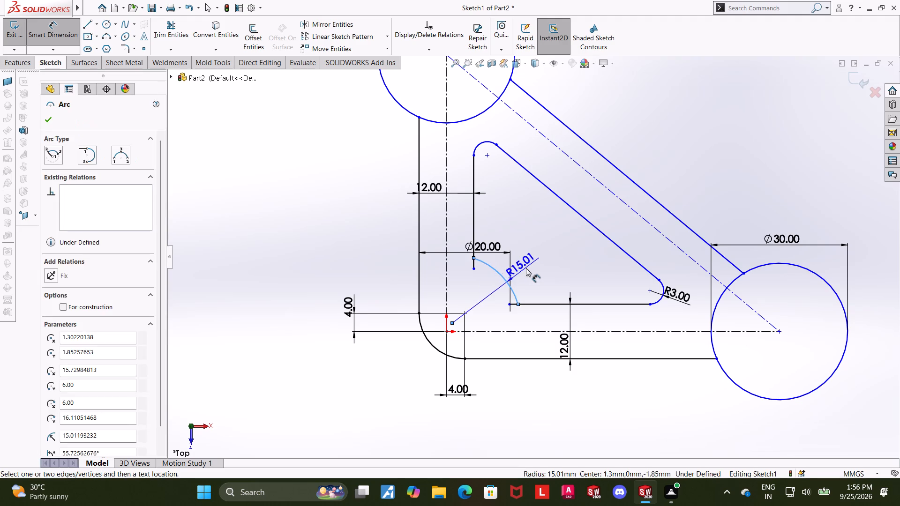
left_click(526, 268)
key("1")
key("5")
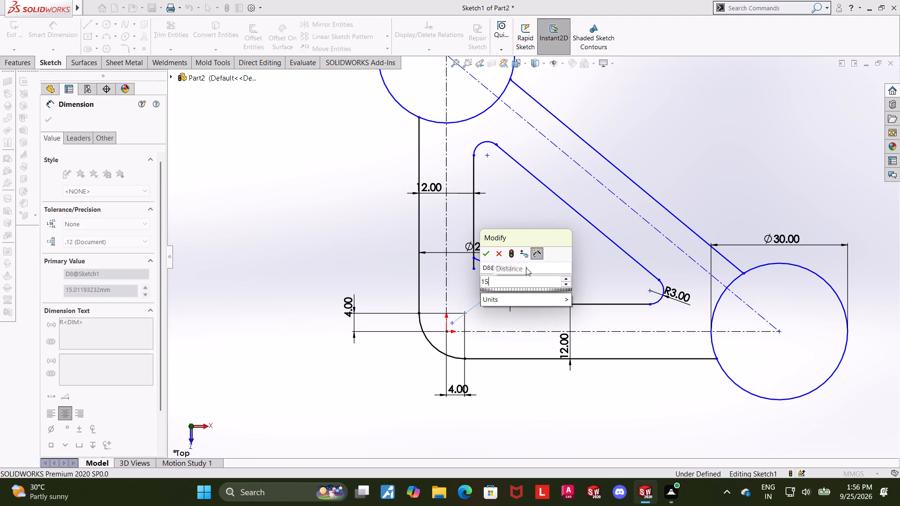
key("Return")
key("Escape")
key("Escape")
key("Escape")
Undo the 15 mm radius dimension and the three-point arc at the inner triangle's lower-left corner.
scroll(535, 258, "down", 2)
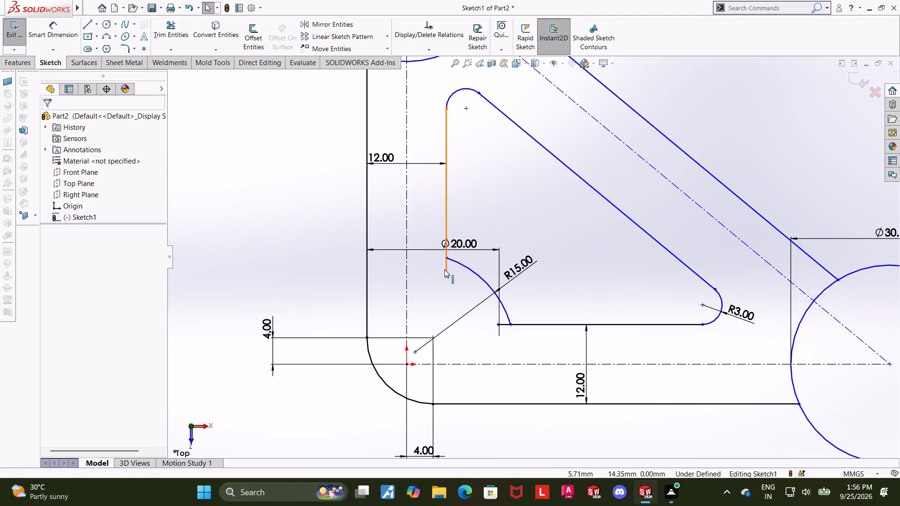
left_click(444, 272)
left_click(446, 258, "ctrl")
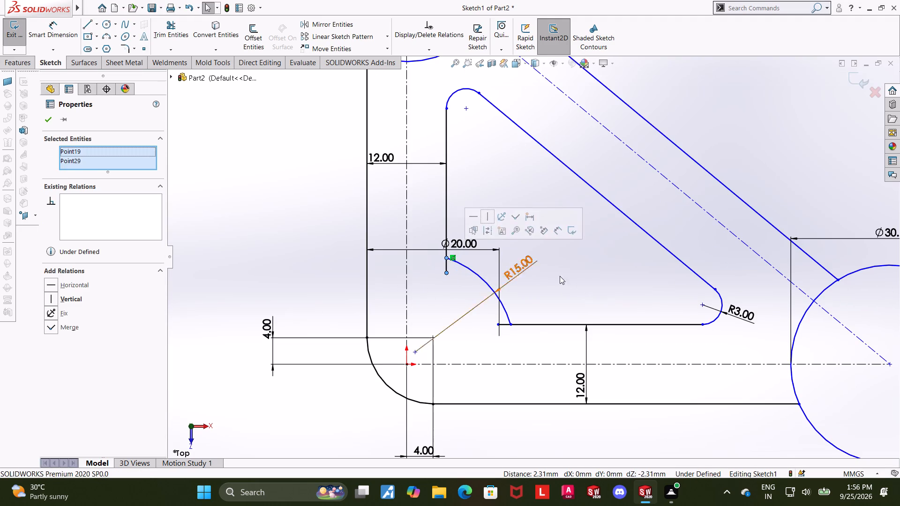
key("ctrl+z")
key("ctrl+z")
key("ctrl+z")
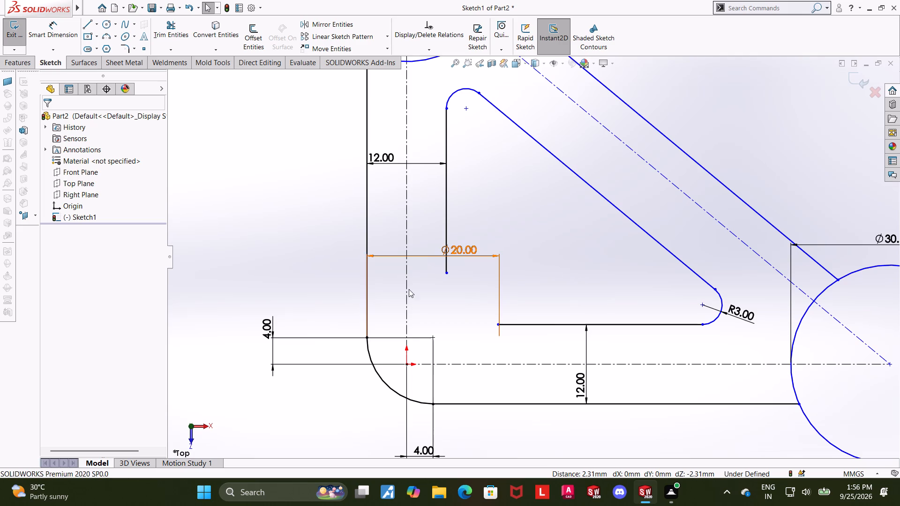
key("Escape")
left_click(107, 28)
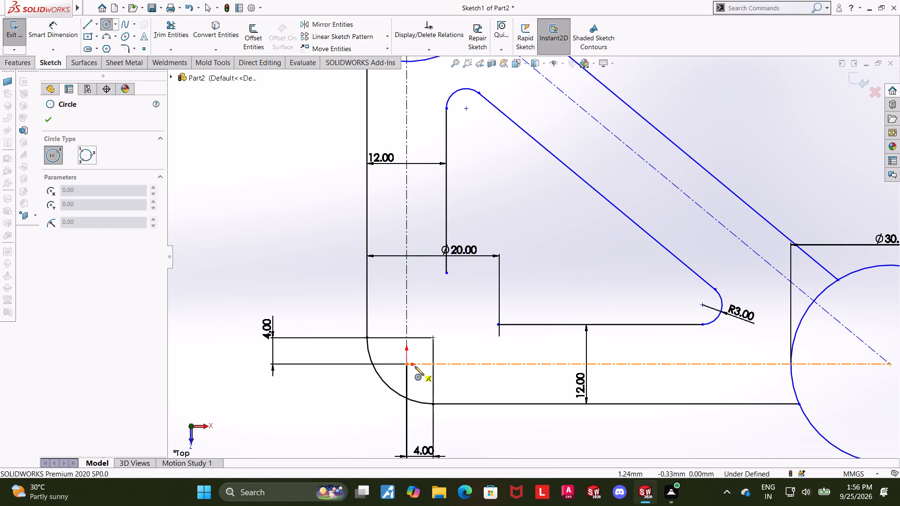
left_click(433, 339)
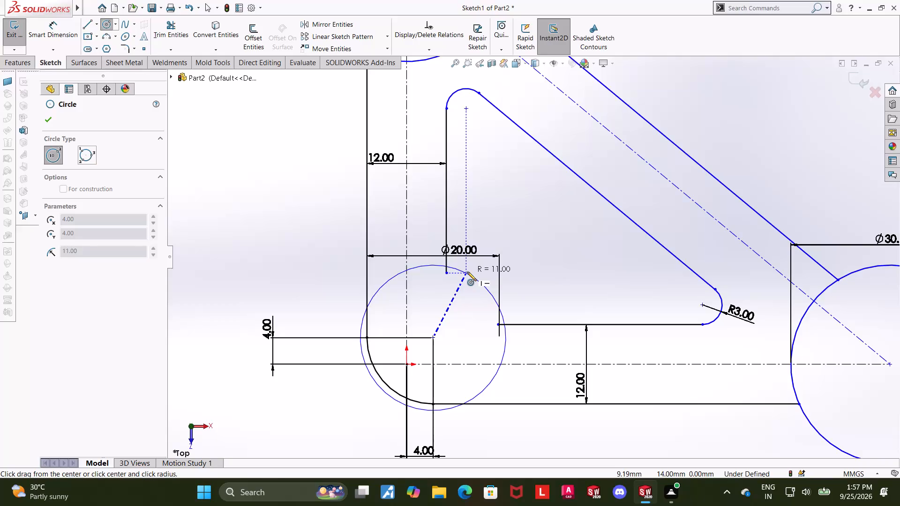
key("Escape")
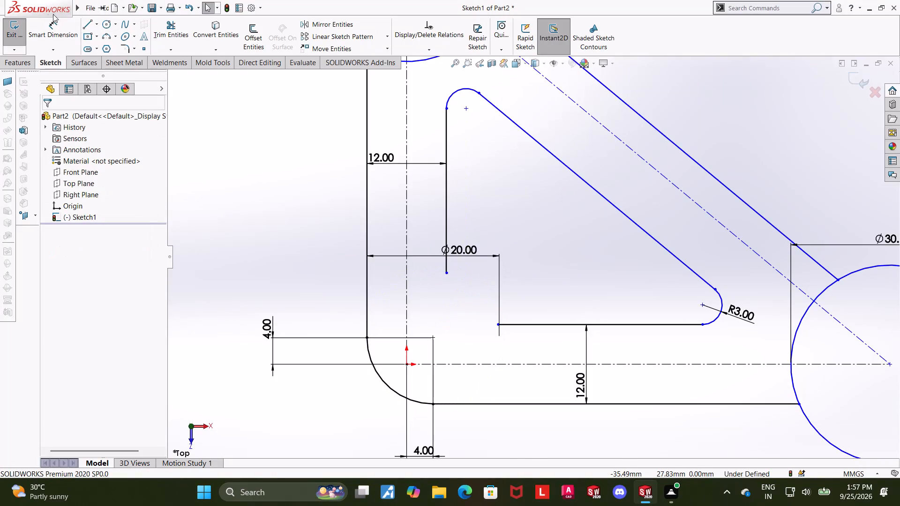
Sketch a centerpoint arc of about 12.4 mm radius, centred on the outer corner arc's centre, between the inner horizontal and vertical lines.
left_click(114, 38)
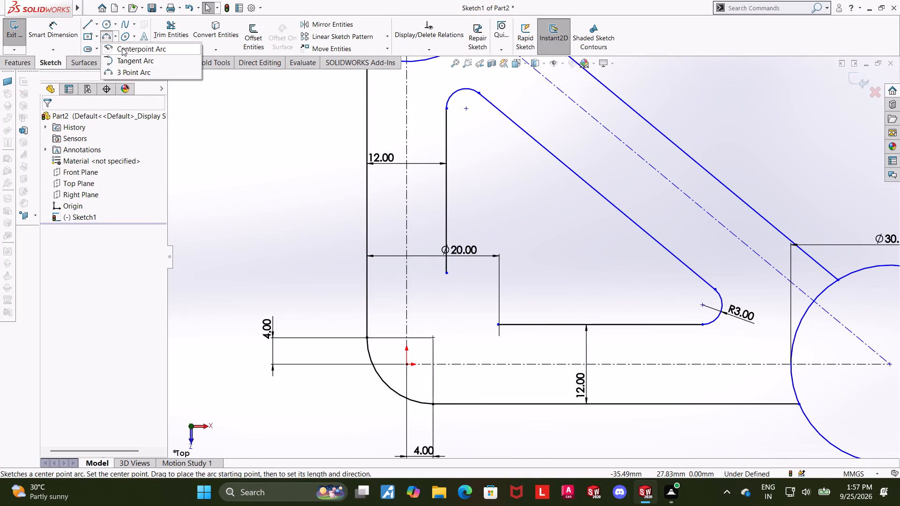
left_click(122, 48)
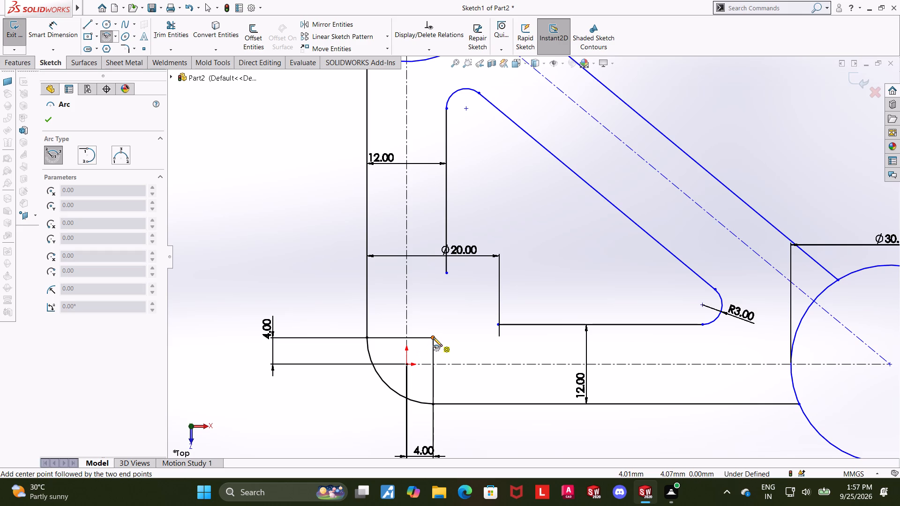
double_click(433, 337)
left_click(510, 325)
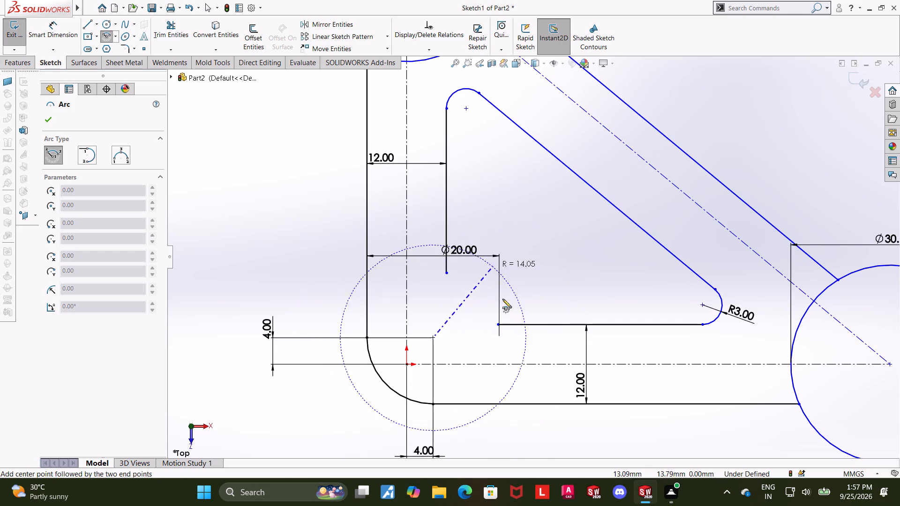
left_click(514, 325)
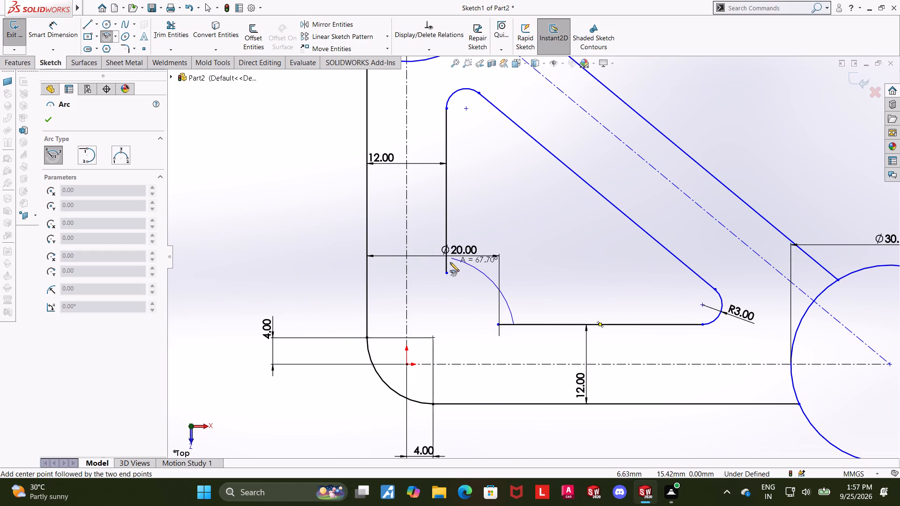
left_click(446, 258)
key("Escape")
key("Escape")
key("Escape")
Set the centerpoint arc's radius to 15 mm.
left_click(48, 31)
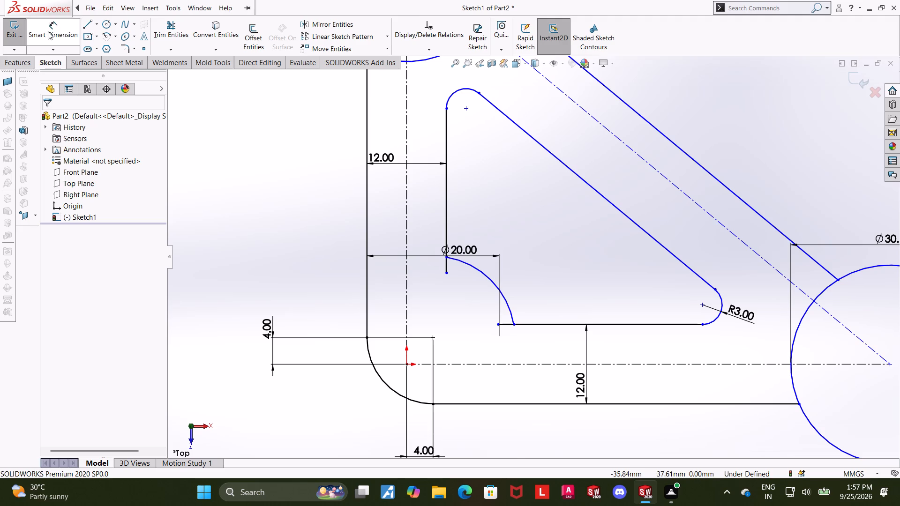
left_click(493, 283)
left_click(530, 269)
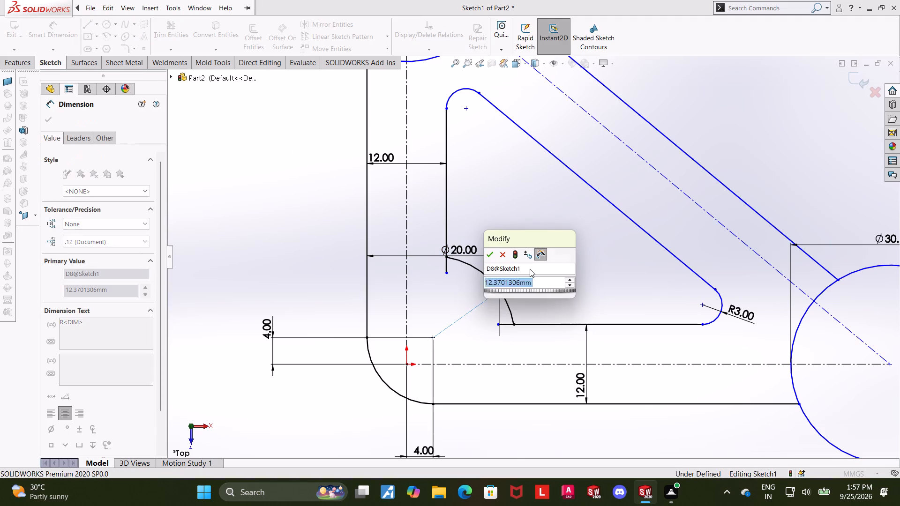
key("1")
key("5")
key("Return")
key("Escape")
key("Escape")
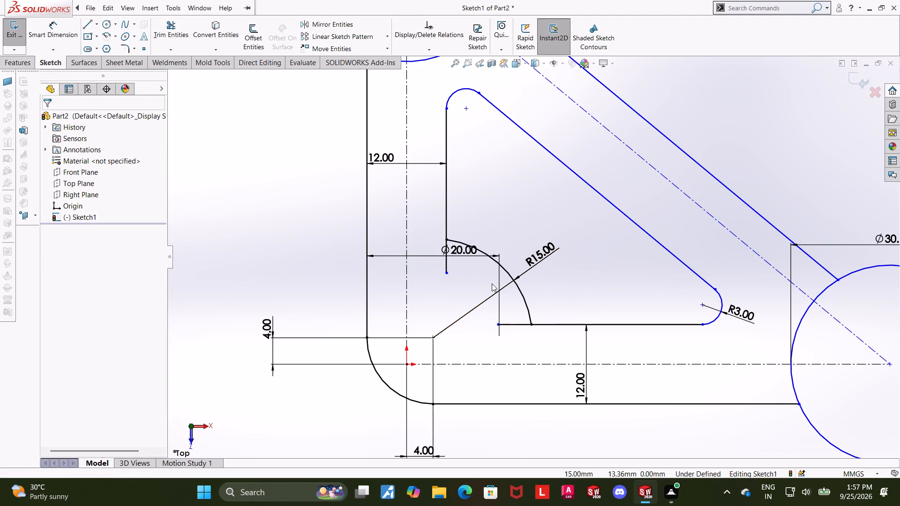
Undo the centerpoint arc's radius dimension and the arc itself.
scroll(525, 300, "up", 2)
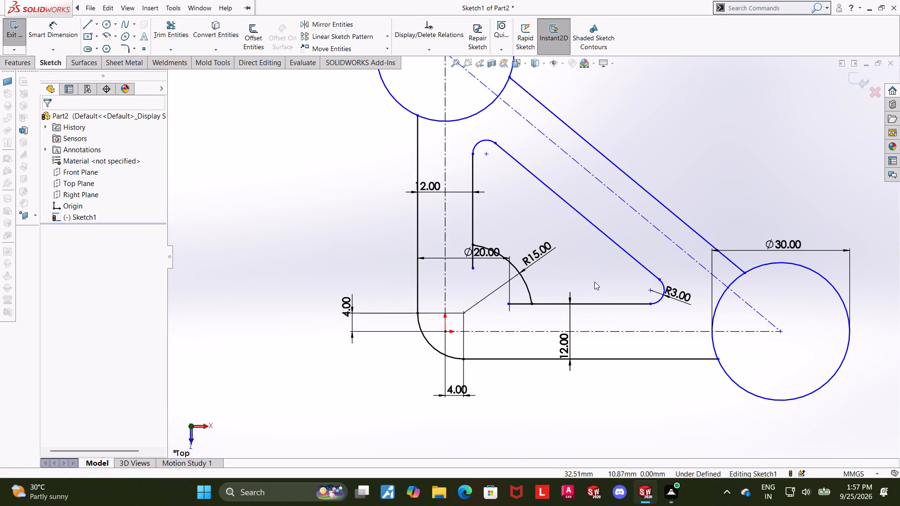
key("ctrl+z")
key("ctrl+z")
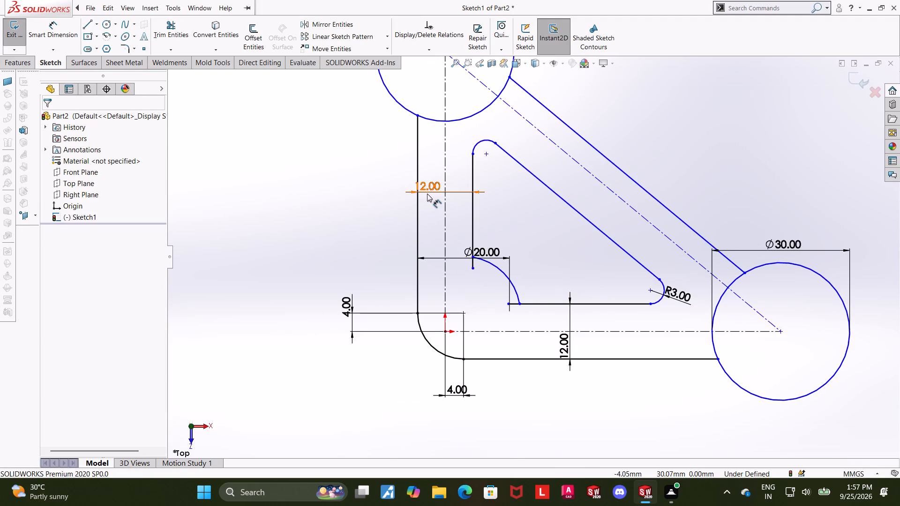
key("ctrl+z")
Sketch a centerpoint arc of about 16.7 mm radius, centred on the origin, from the inner horizontal line to the inner vertical line.
left_click(107, 36)
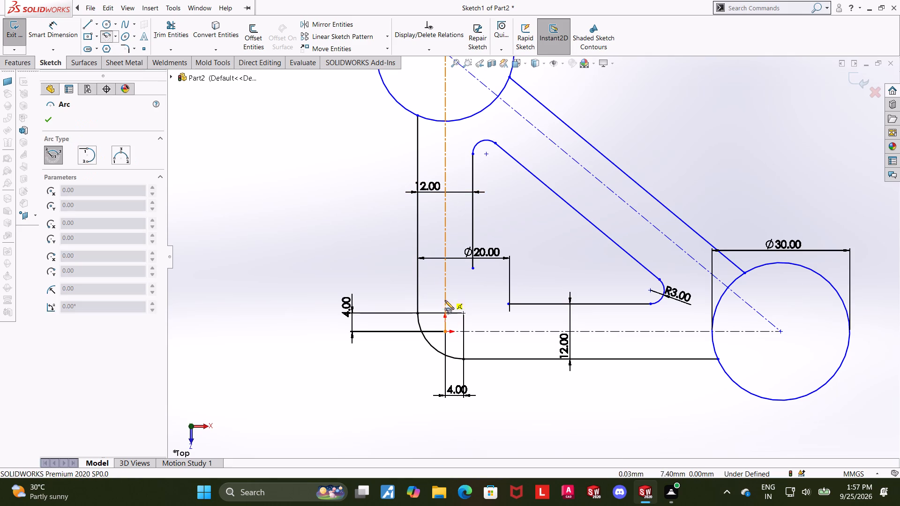
left_click(443, 331)
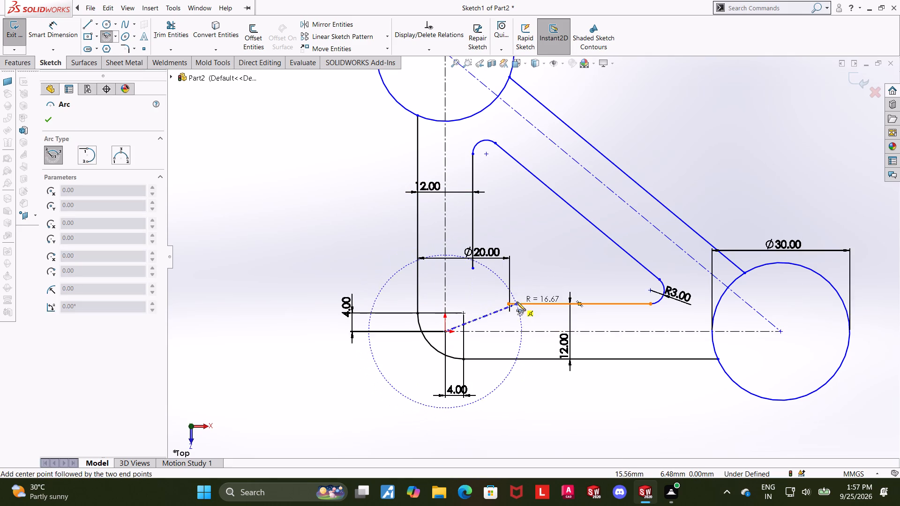
left_click(517, 302)
left_click(472, 260)
key("Escape")
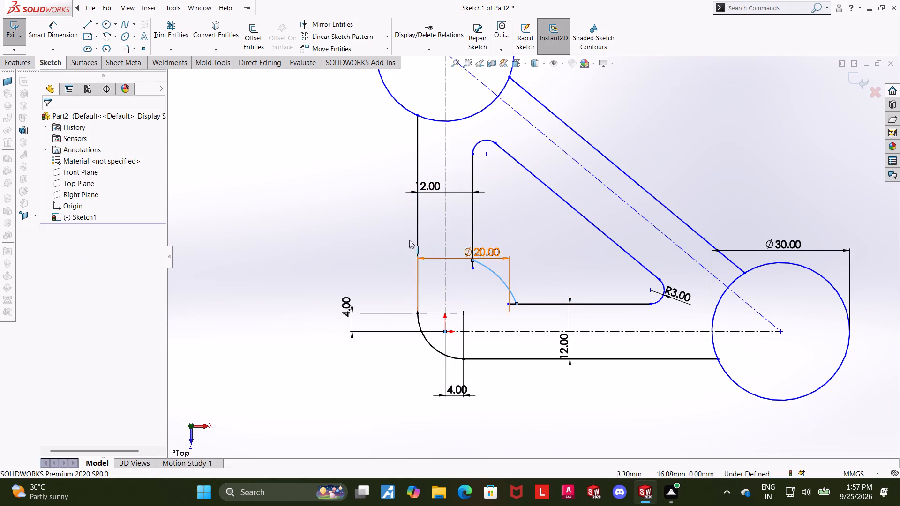
key("Escape")
Set the radius of the origin-centred arc to 15 mm.
left_click(53, 43)
left_click(499, 278)
left_click(534, 261)
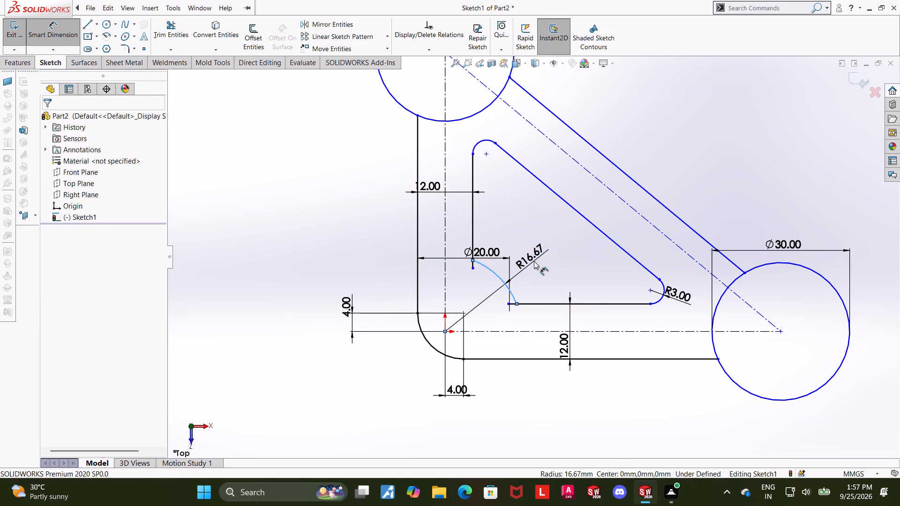
type("15")
key("Return")
scroll(553, 257, "down", 2)
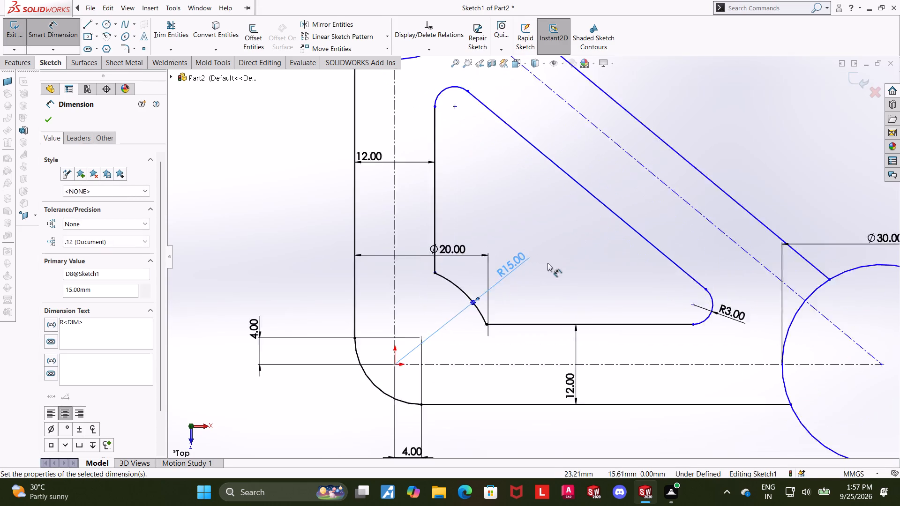
scroll(547, 263, "down", 2)
key("Escape")
key("Escape")
Merge the arc's two endpoints with the nearby ends of the inner horizontal and inner vertical lines.
scroll(471, 346, "down", 14)
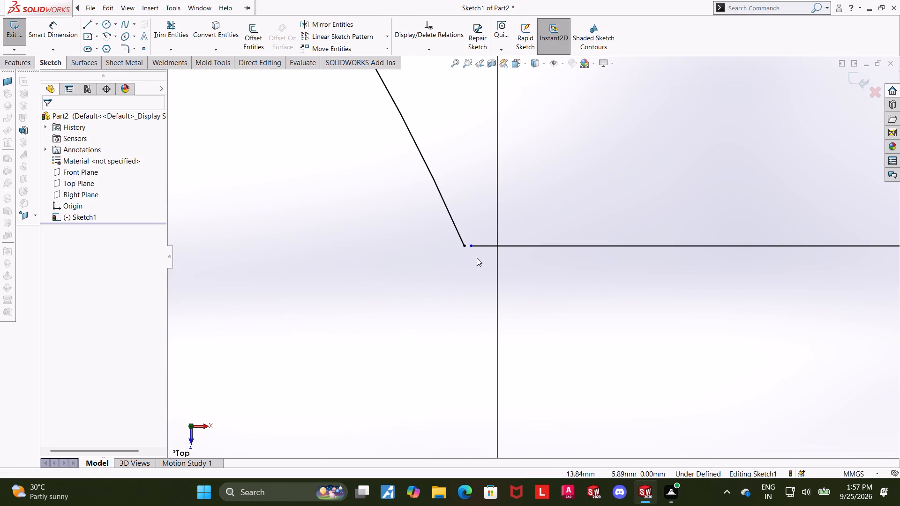
left_click(469, 246)
left_click(465, 248, "ctrl")
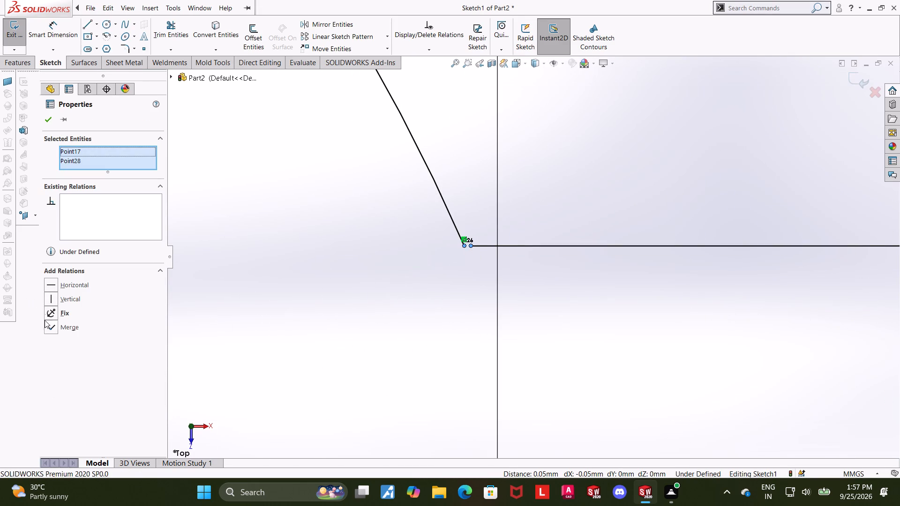
left_click(55, 326)
scroll(370, 272, "up", 13)
left_click(477, 148)
scroll(443, 132, "down", 7)
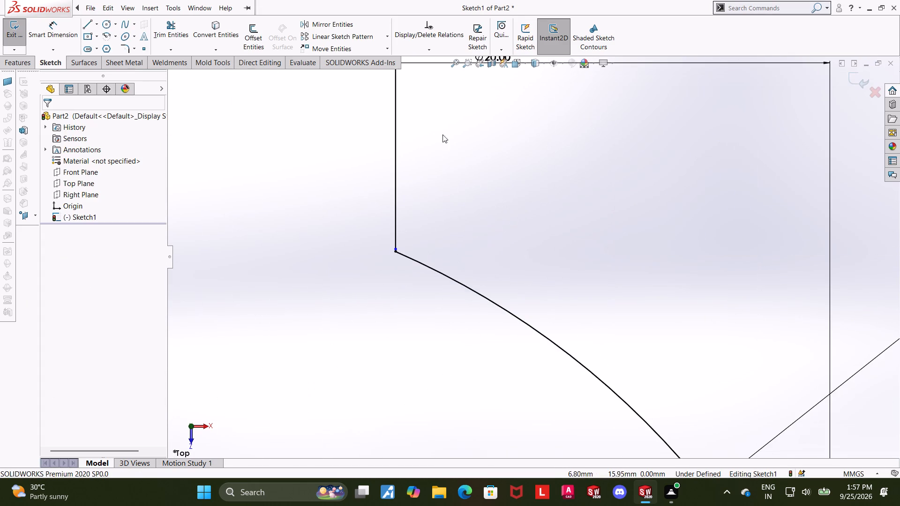
key("Escape")
scroll(418, 251, "down", 13)
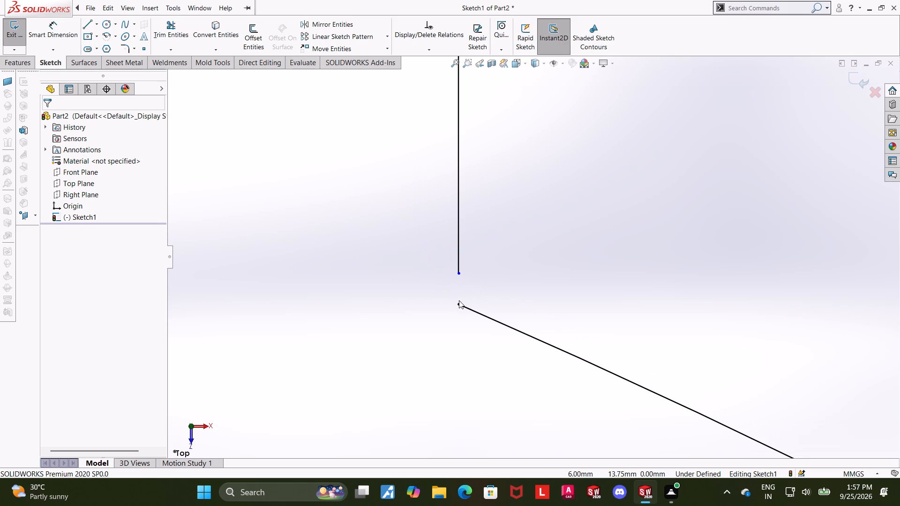
left_click(459, 304)
left_click(459, 275, "ctrl")
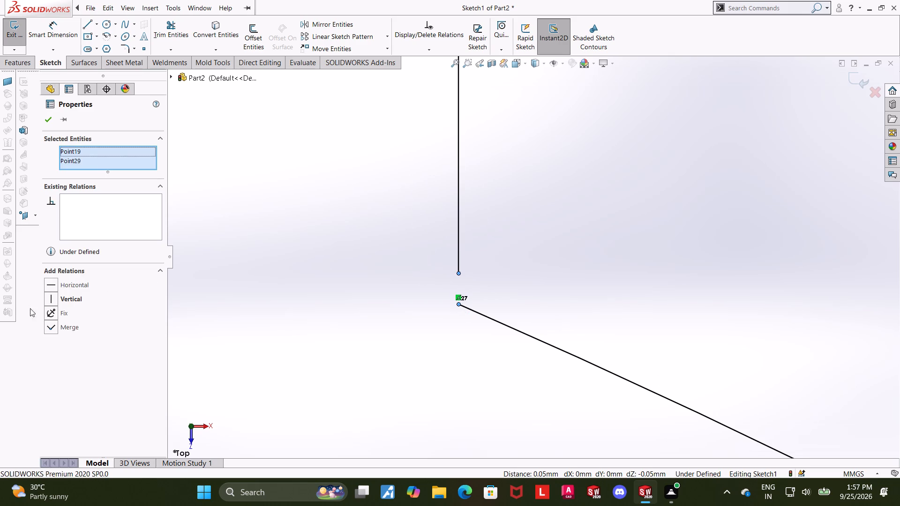
left_click(51, 323)
left_click(48, 121)
Fillet both corners where the 15 mm arc meets the inner vertical and horizontal lines with a 3 mm radius.
scroll(557, 224, "up", 9)
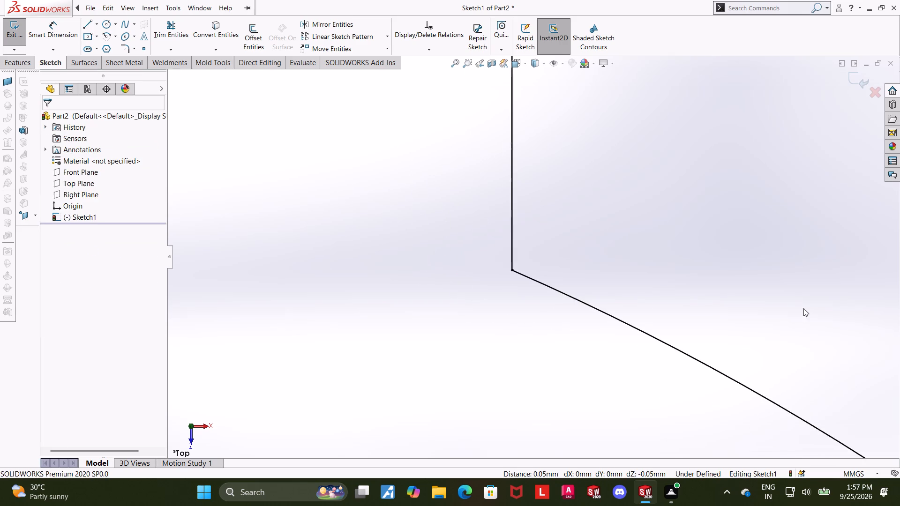
scroll(803, 308, "up", 14)
scroll(643, 309, "down", 3)
left_click(127, 45)
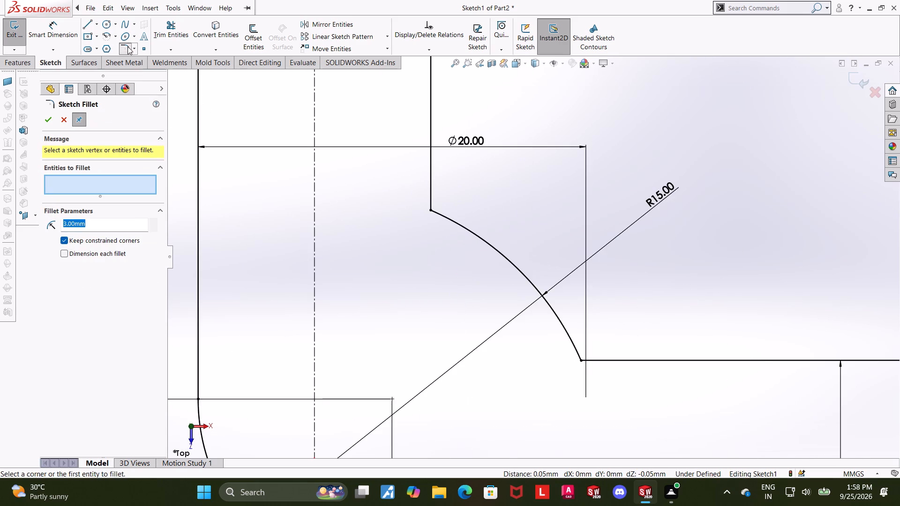
left_click(431, 192)
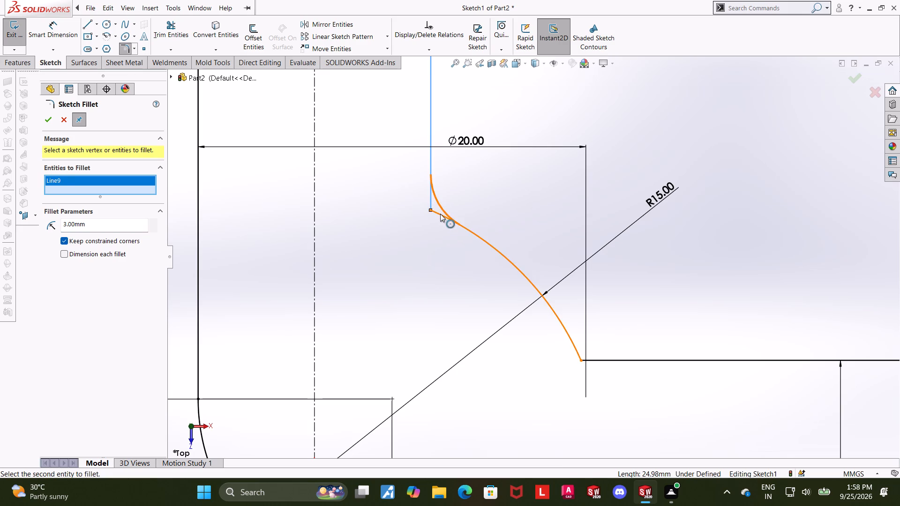
left_click(440, 214)
left_click(577, 349)
left_click(608, 360)
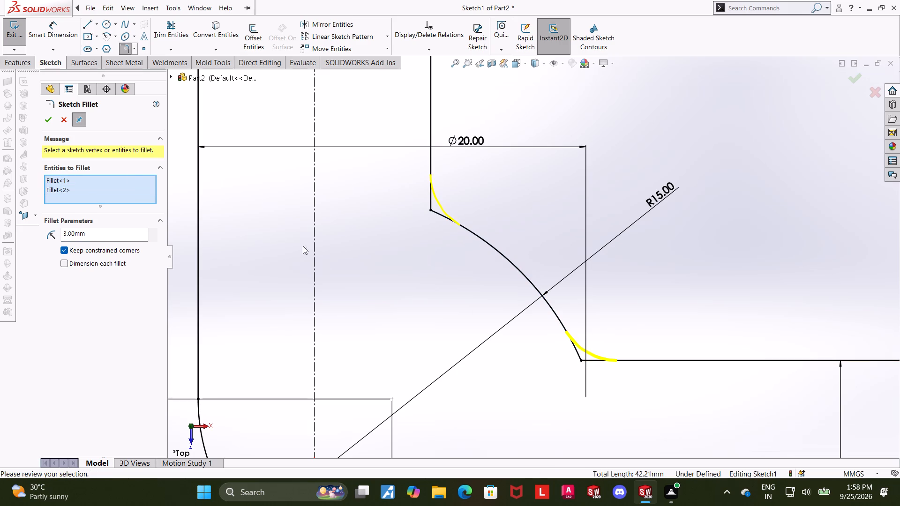
left_click(50, 123)
scroll(426, 197, "up", 13)
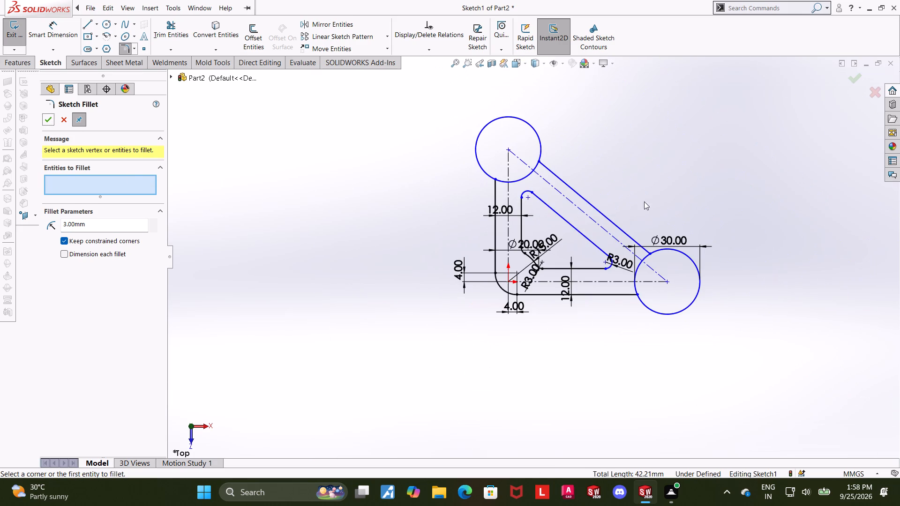
left_click(657, 191)
scroll(649, 202, "down", 2)
key("Escape")
key("Escape")
key("Escape")
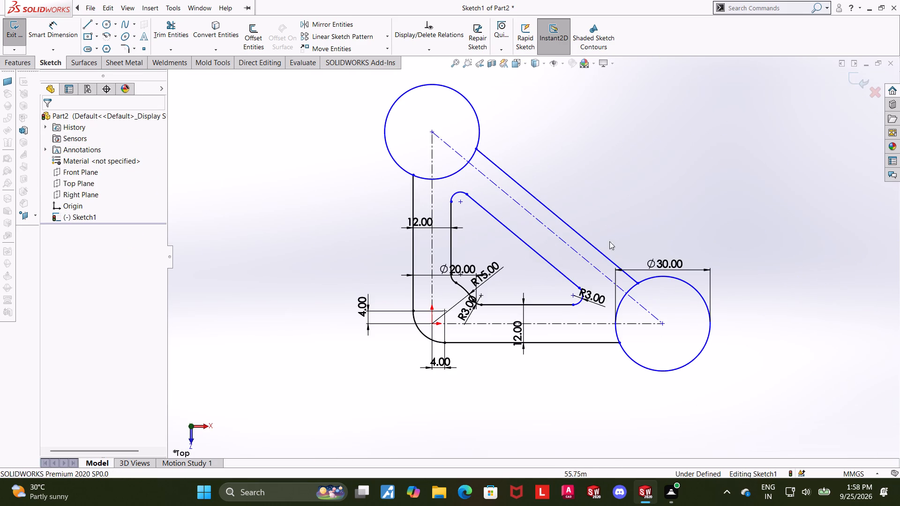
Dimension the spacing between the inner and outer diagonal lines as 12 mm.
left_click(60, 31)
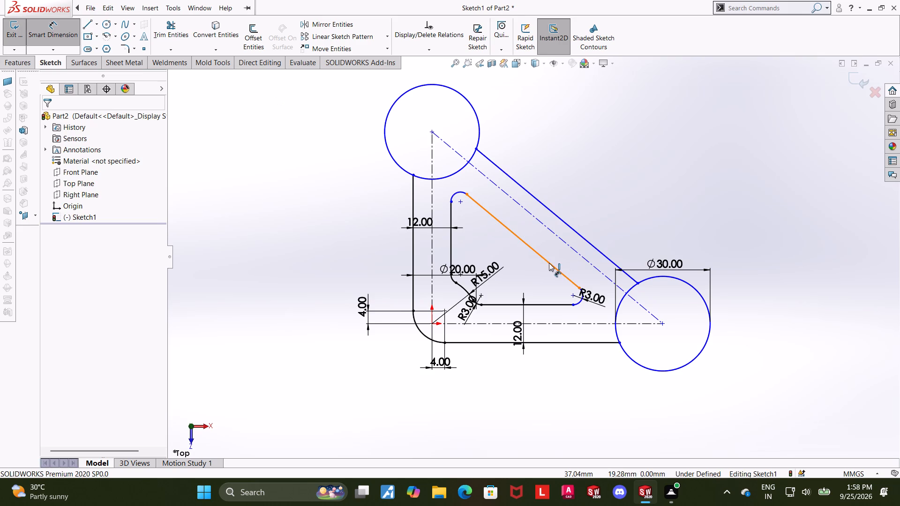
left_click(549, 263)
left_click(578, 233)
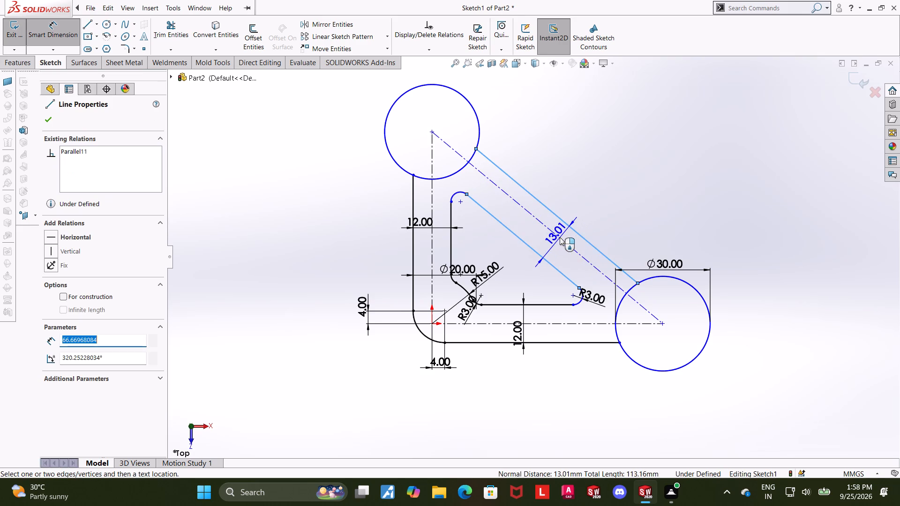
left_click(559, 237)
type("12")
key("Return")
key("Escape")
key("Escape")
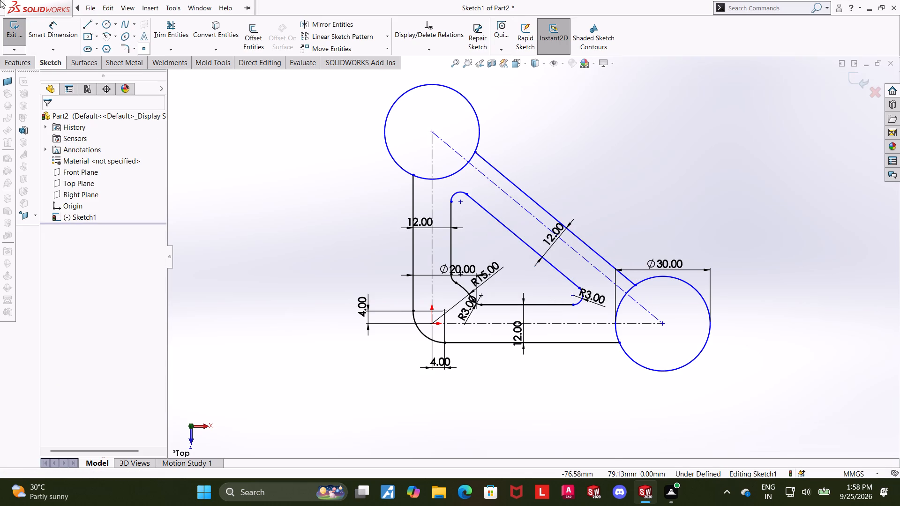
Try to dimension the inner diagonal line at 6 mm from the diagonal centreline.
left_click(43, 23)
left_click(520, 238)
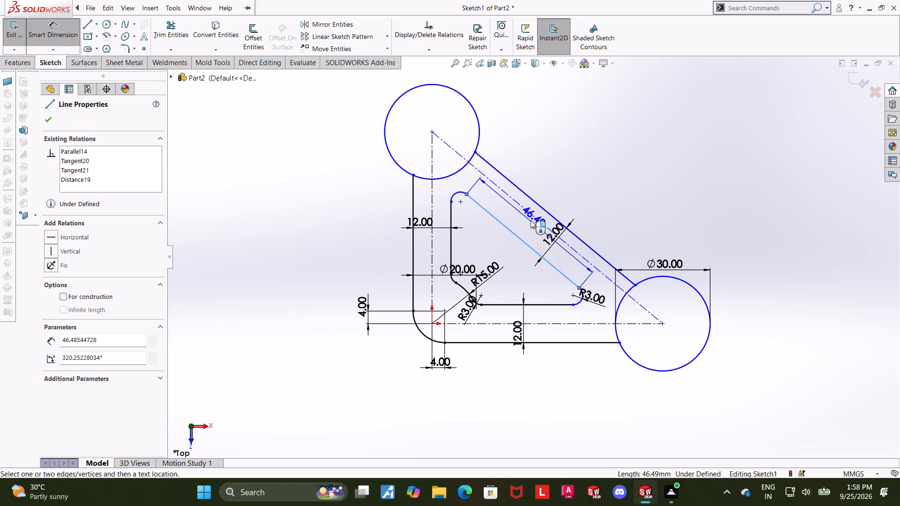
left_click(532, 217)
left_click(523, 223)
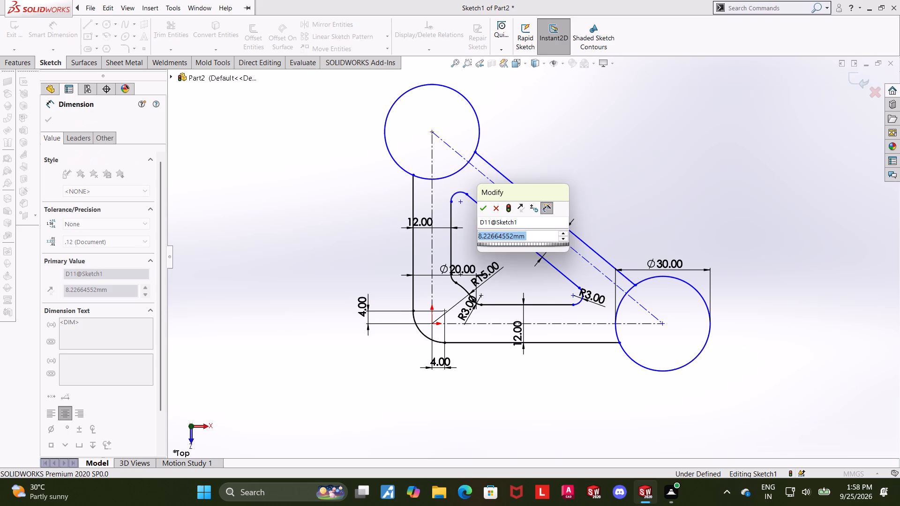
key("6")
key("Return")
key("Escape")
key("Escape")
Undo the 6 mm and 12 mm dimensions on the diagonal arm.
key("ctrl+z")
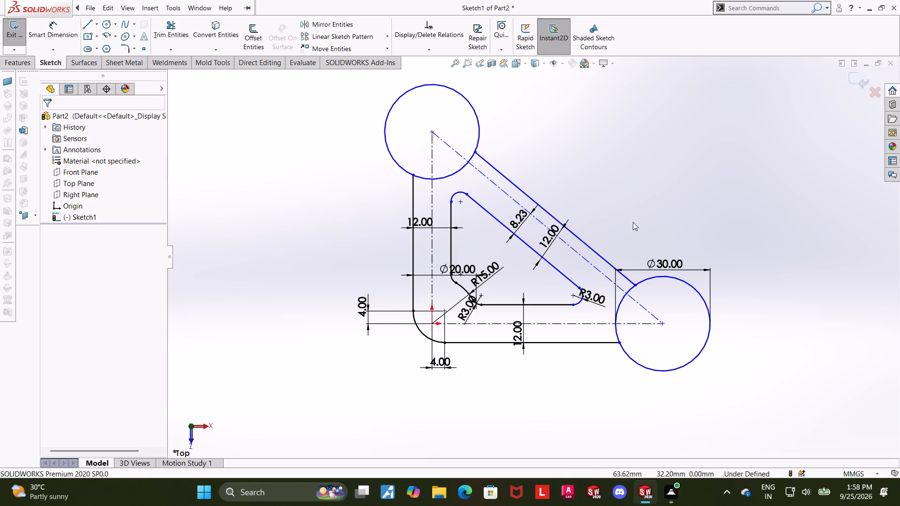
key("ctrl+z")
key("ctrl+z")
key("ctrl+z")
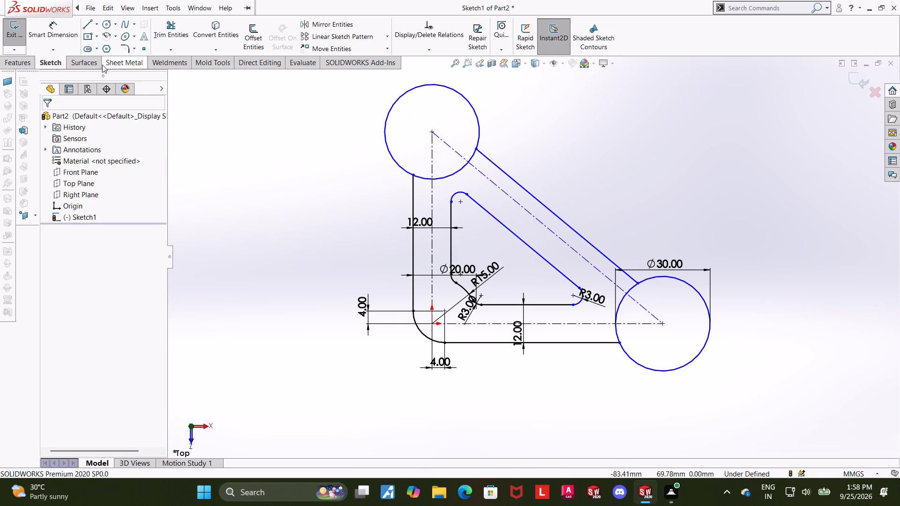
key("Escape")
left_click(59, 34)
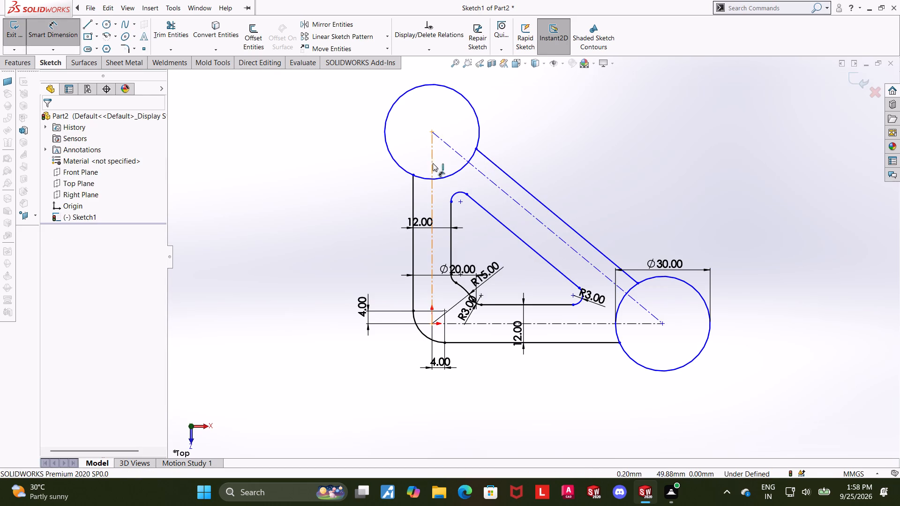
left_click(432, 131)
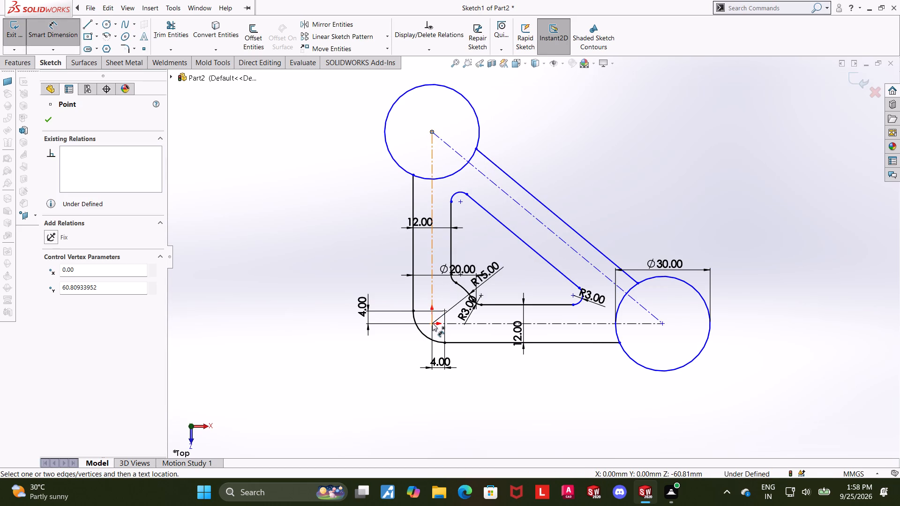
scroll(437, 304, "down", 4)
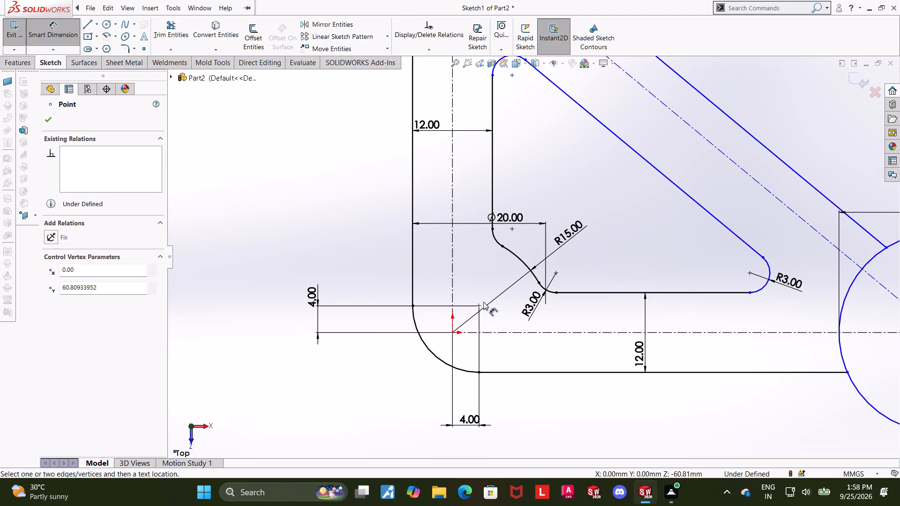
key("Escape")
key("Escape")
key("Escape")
Dimension the vertical distance from the outer corner arc's centre to the upper circle's centre as 76 mm.
scroll(448, 255, "up", 4)
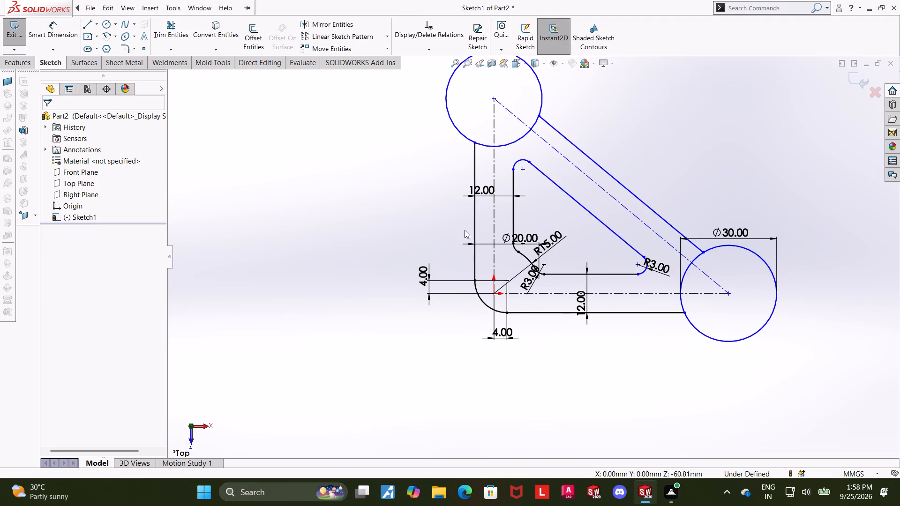
left_click(60, 30)
left_click(508, 281)
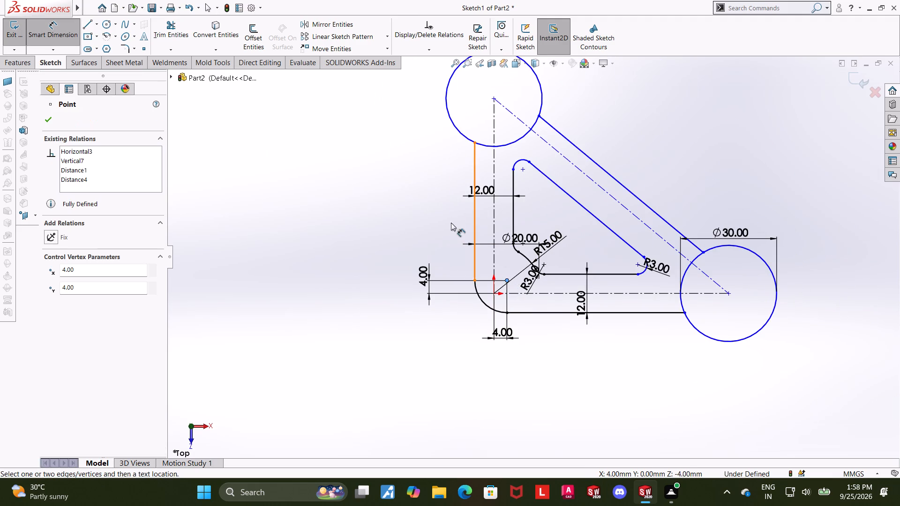
left_click(495, 99)
left_click(353, 171)
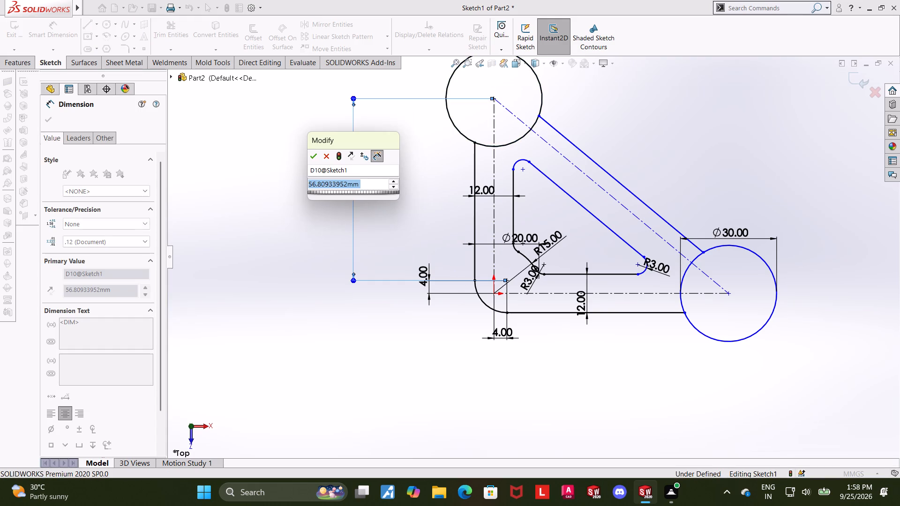
type("76")
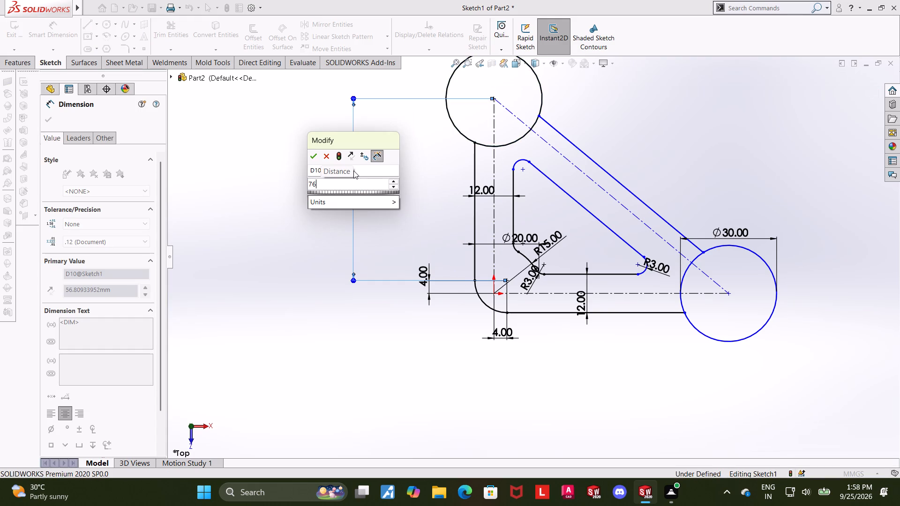
key("Return")
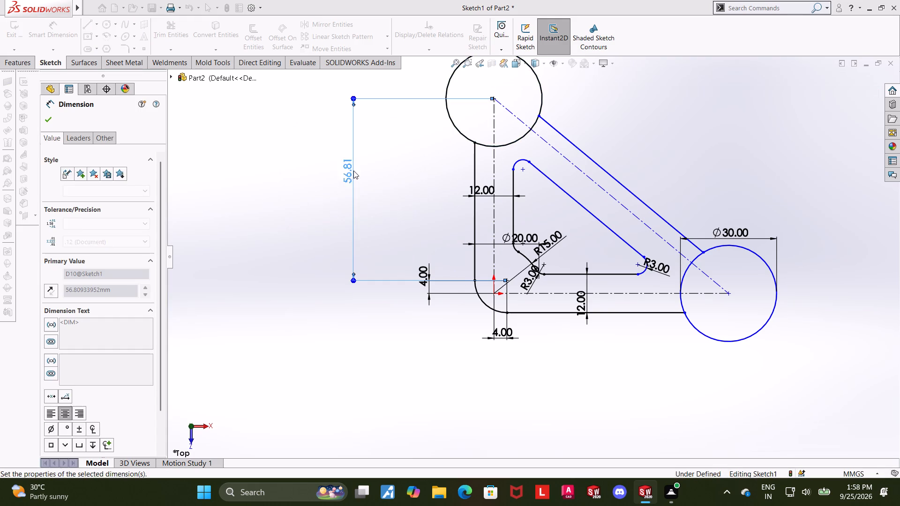
key("Escape")
key("Escape")
scroll(523, 281, "up", 6)
scroll(641, 182, "down", 3)
key("Escape")
key("Escape")
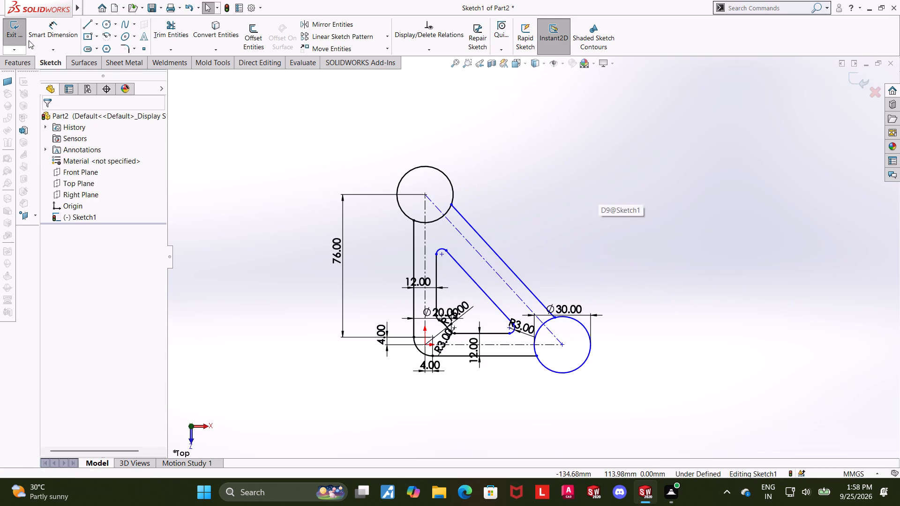
Dimension the horizontal distance from the outer corner arc's centre to the 30 mm circle's centre at the horizontal arm's end as 76 mm.
left_click(65, 27)
scroll(482, 368, "down", 2)
scroll(420, 321, "down", 3)
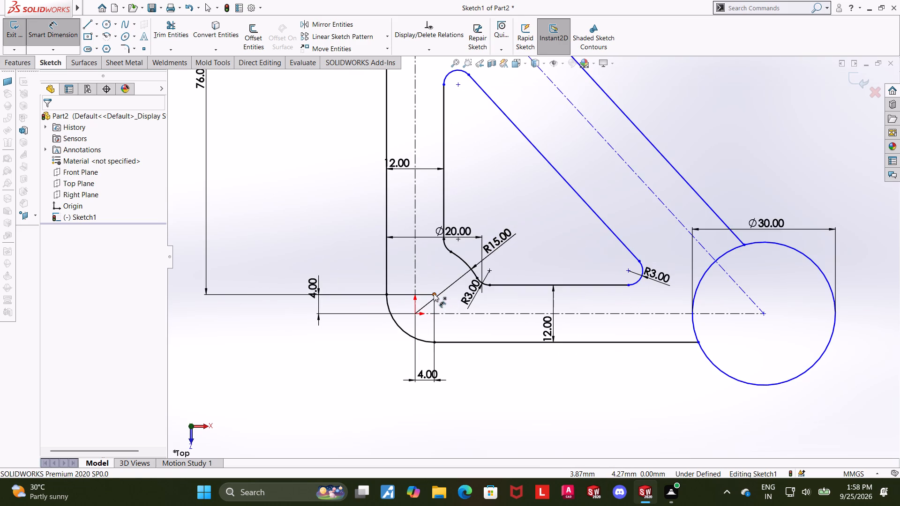
left_click(434, 293)
left_click(764, 313)
left_click(622, 400)
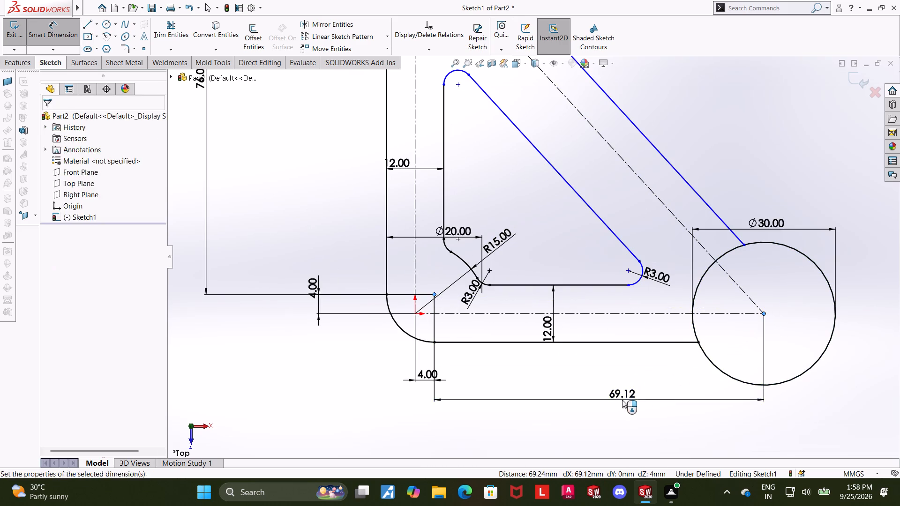
type("76")
key("Return")
key("Escape")
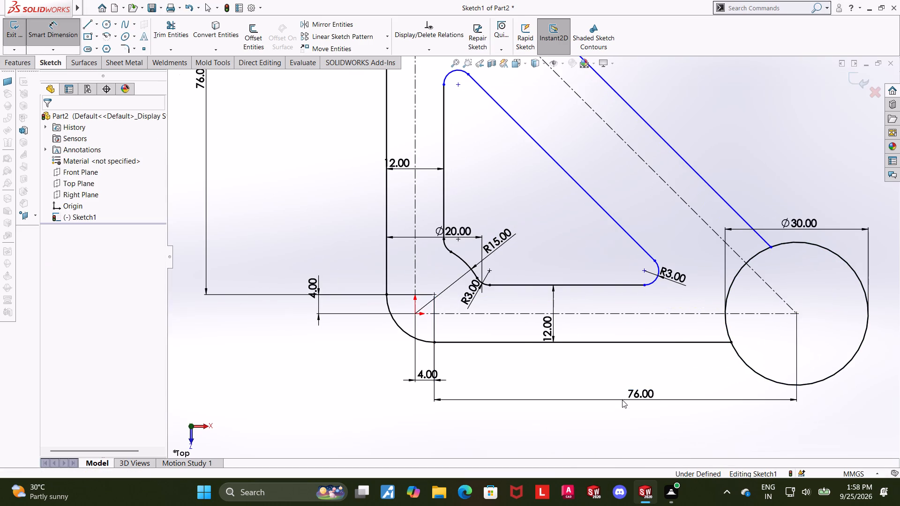
scroll(685, 340, "up", 7)
scroll(570, 148, "down", 2)
key("Escape")
key("Escape")
Dimension the distance between the inner diagonal line and the diagonal centreline as 6 mm.
left_click(68, 35)
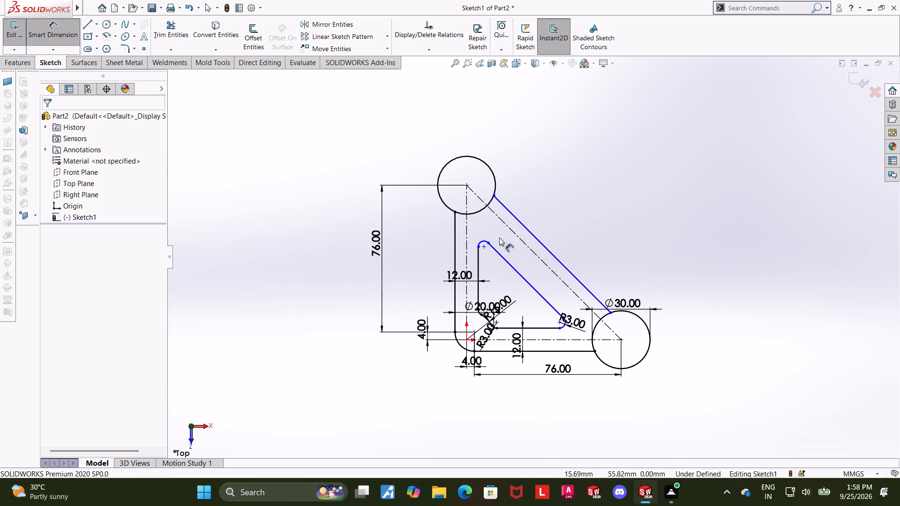
scroll(499, 238, "down", 3)
left_click(558, 321)
left_click(592, 293)
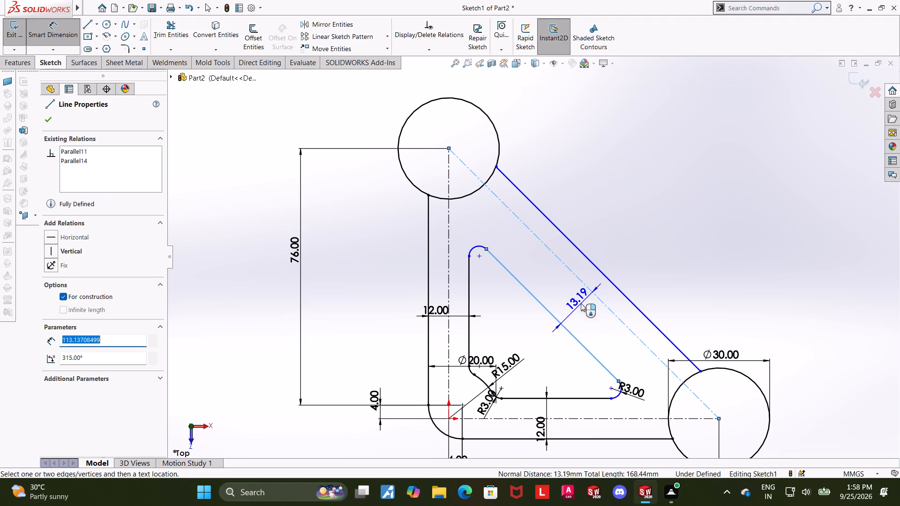
left_click(581, 303)
key("6")
key("Return")
key("Escape")
key("Escape")
key("Escape")
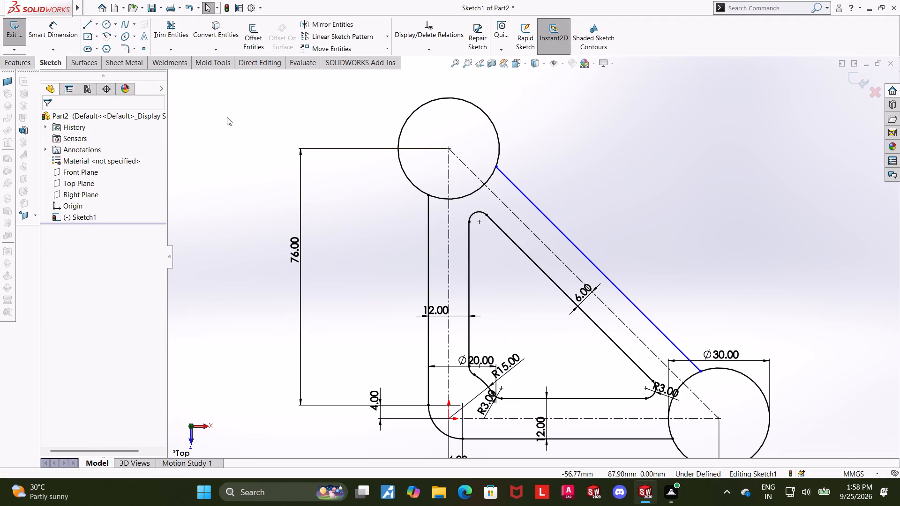
Dimension the spacing between the inner and outer diagonal lines as 12 mm.
left_click(34, 34)
left_click(511, 236)
left_click(514, 241)
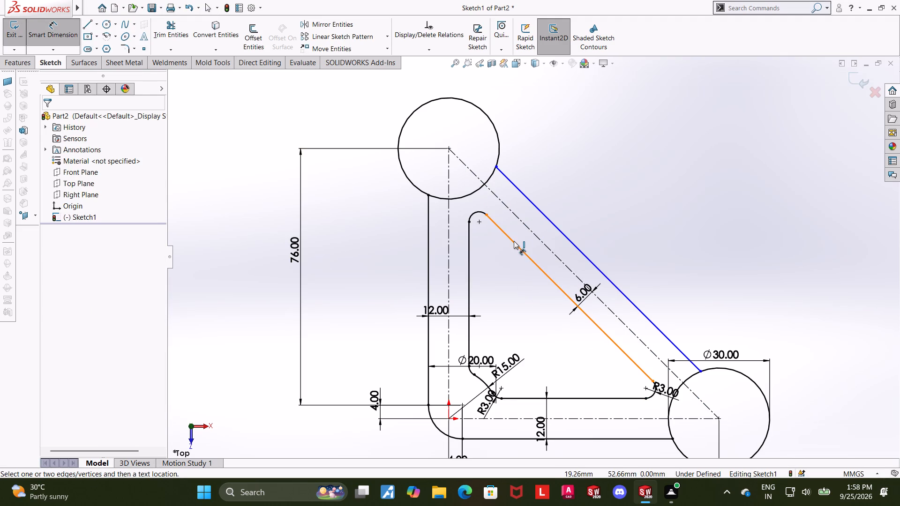
left_click(543, 216)
left_click(529, 223)
type("12")
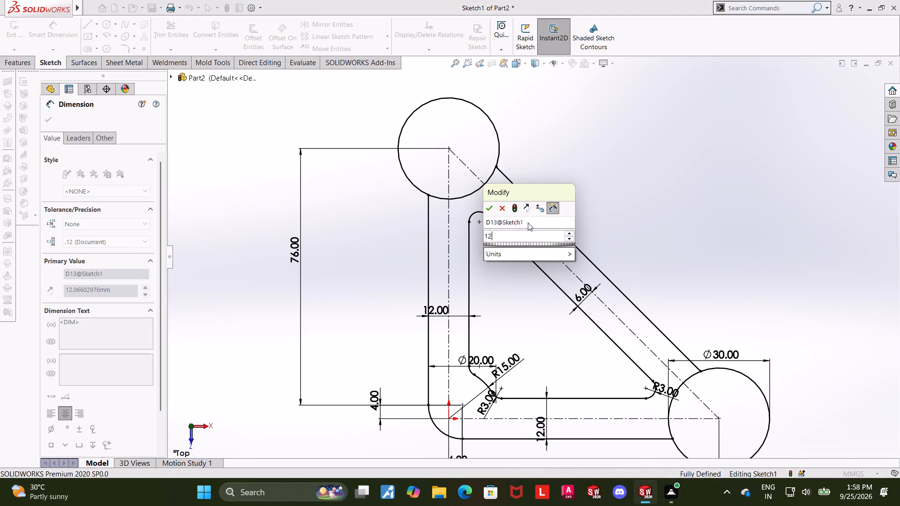
key("Return")
key("Escape")
key("Escape")
Trim away the upper circle's portion between the outer vertical line and the outer diagonal line.
scroll(674, 365, "up", 3)
scroll(494, 171, "down", 2)
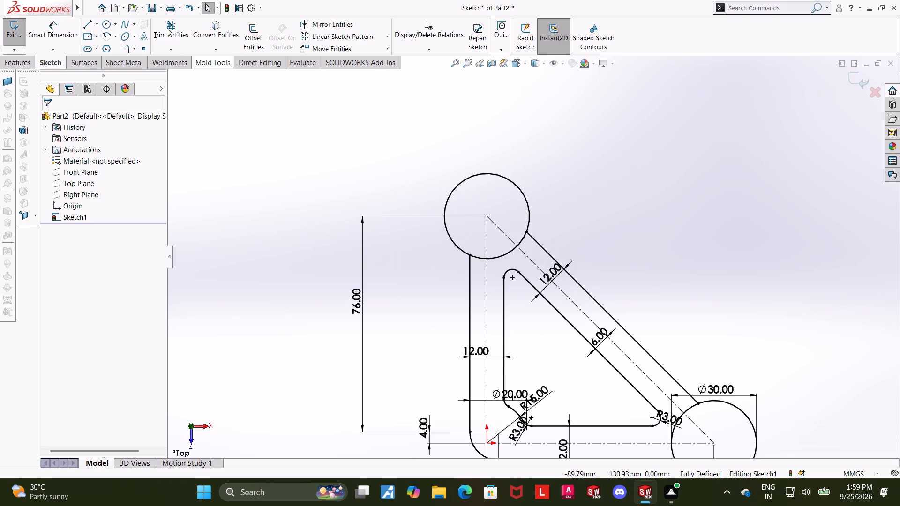
left_click(170, 28)
scroll(476, 219, "down", 3)
left_click_drag(532, 300, 531, 276)
left_click_drag(493, 298, 494, 276)
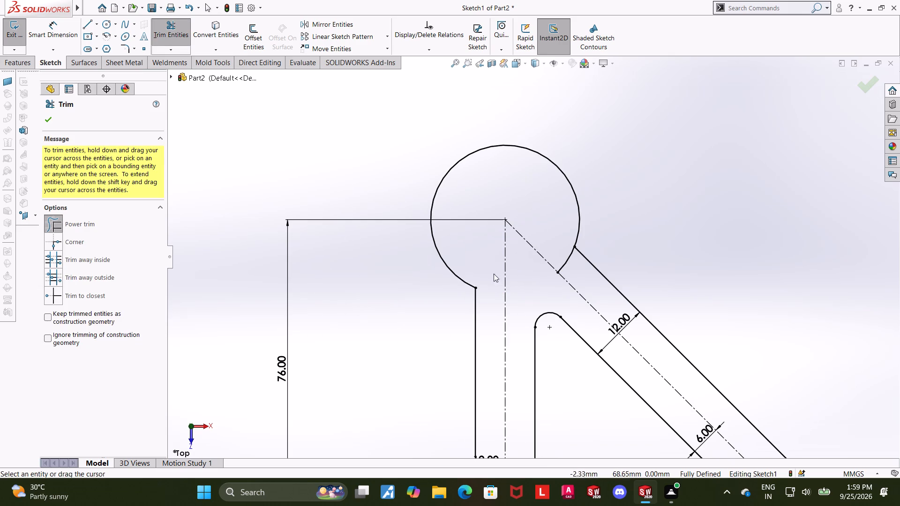
left_click_drag(572, 268, 563, 247)
Trim away the 30 mm circle's portion between the outer diagonal line and the outer horizontal line.
scroll(587, 270, "up", 7)
scroll(636, 353, "down", 9)
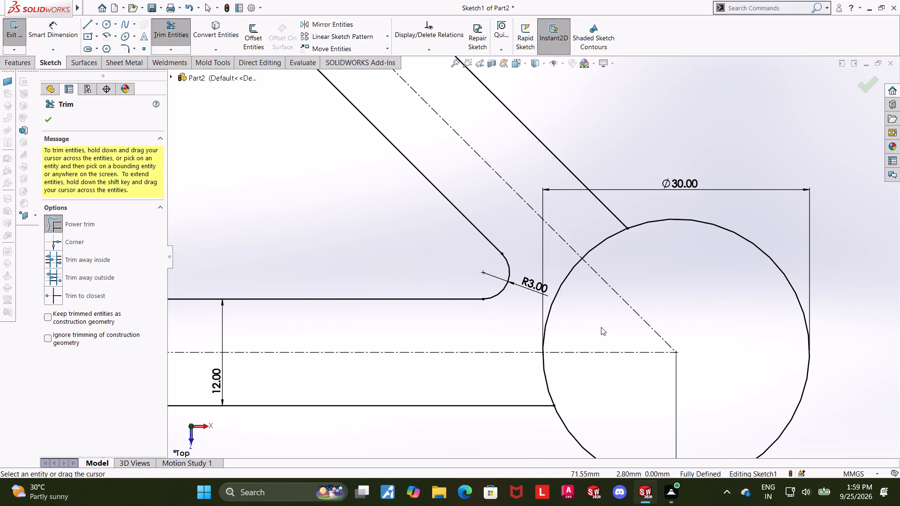
left_click_drag(599, 320, 534, 325)
left_click_drag(634, 261, 598, 233)
left_click_drag(597, 387, 495, 386)
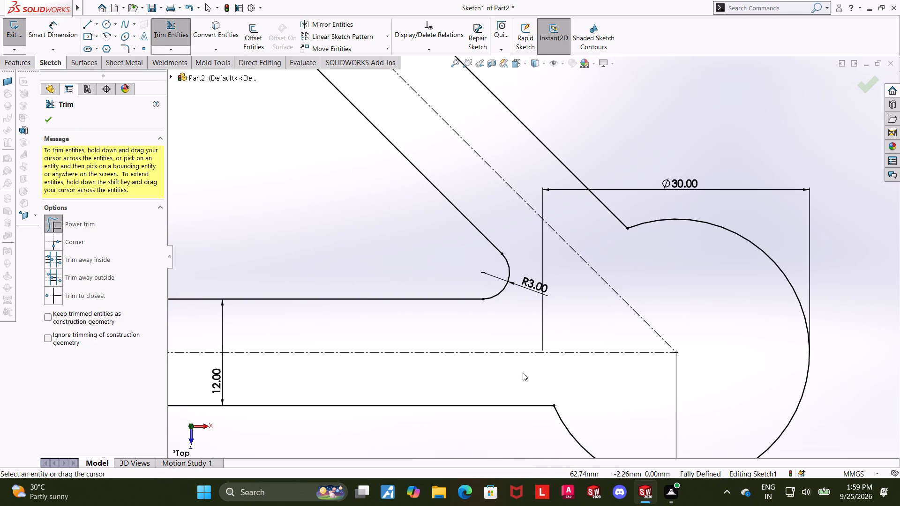
scroll(523, 370, "up", 6)
scroll(392, 283, "down", 4)
scroll(425, 260, "up", 5)
key("Escape")
key("Escape")
key("Escape")
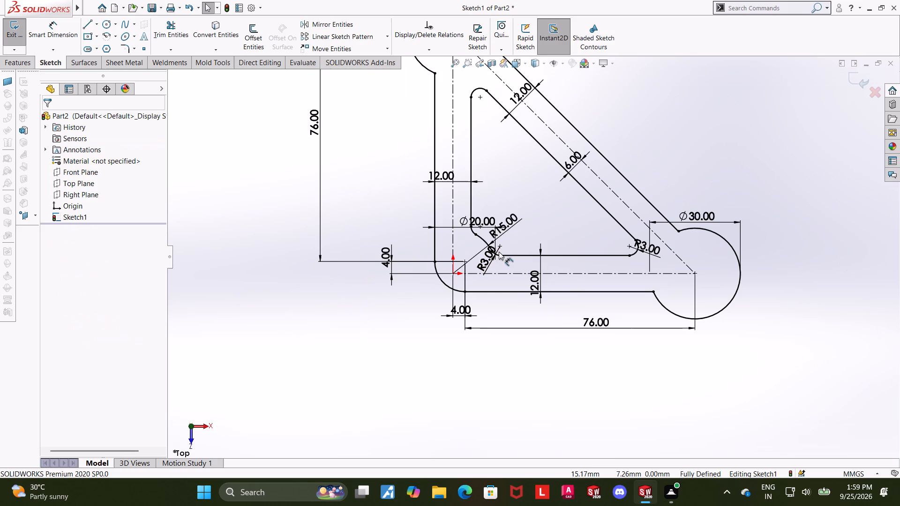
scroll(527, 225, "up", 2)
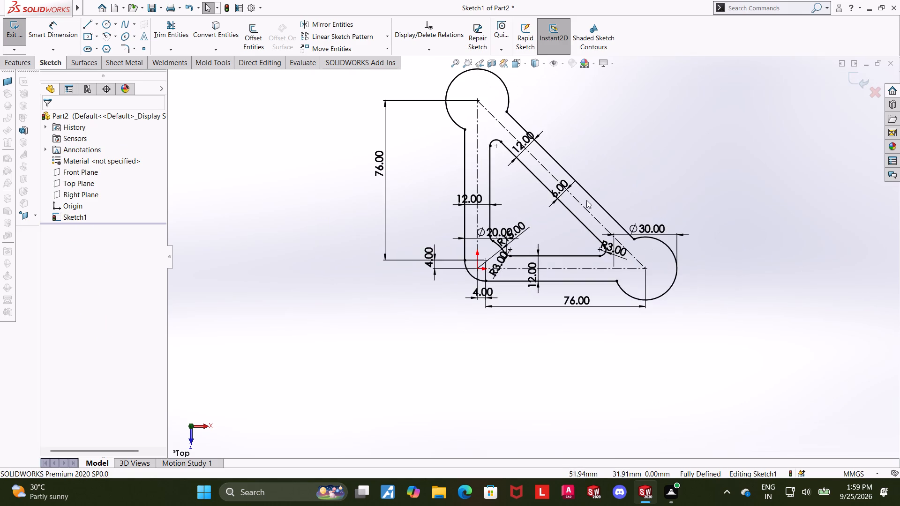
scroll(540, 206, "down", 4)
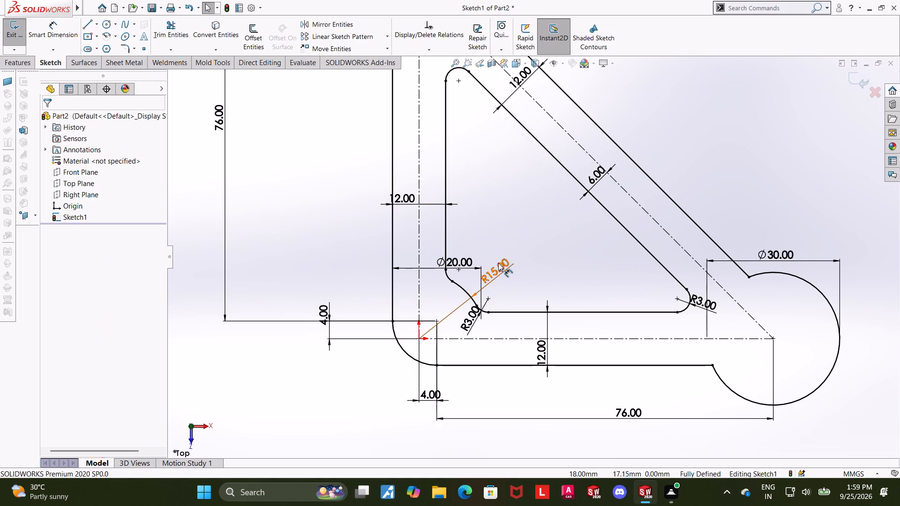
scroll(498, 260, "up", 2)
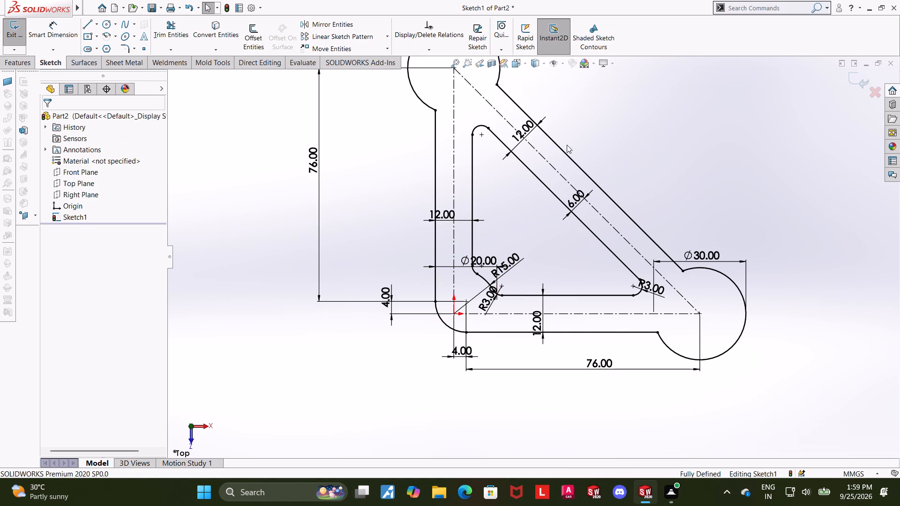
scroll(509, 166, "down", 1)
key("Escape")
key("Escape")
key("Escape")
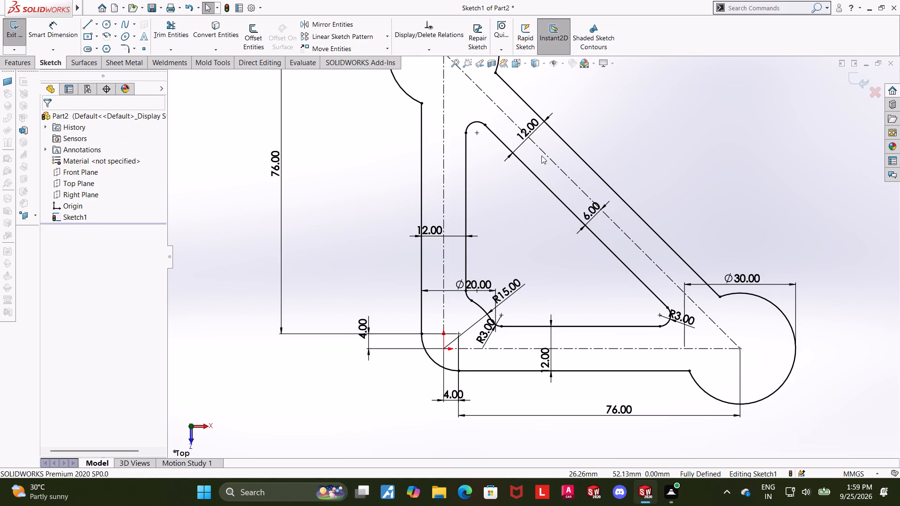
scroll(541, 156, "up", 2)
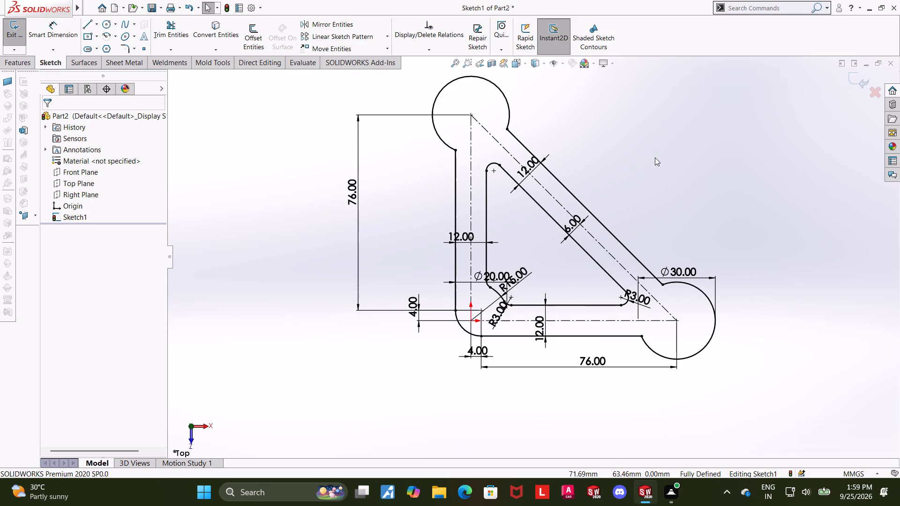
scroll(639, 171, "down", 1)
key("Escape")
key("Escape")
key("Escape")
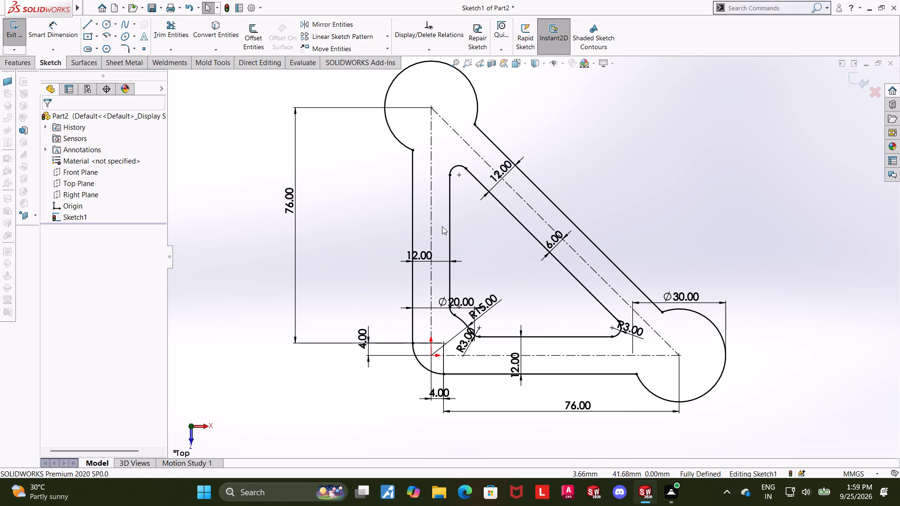
Move the vertical arm's 12 mm width dimension outside the profile, beyond the outer vertical line.
left_click_drag(414, 258, 369, 258)
left_click(354, 301)
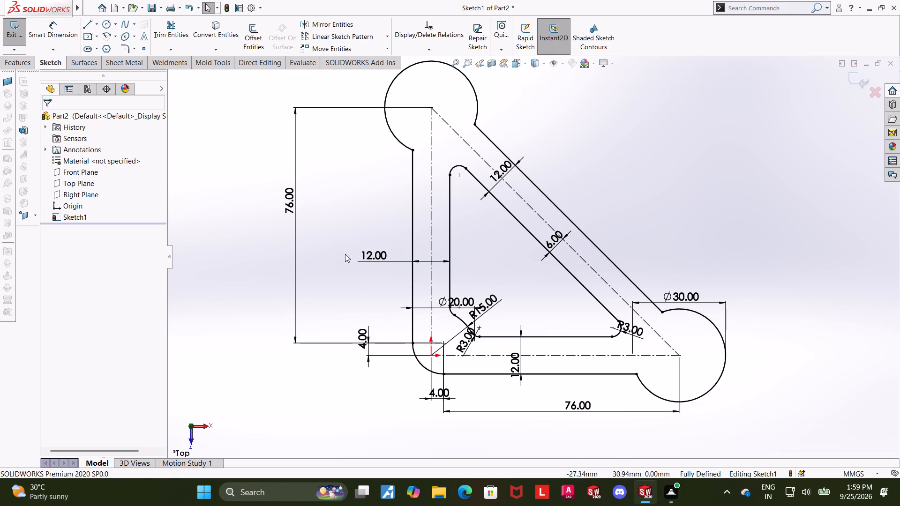
Sketch a circle about 18 mm in diameter, centred on the upper rounded end of the profile.
left_click(111, 25)
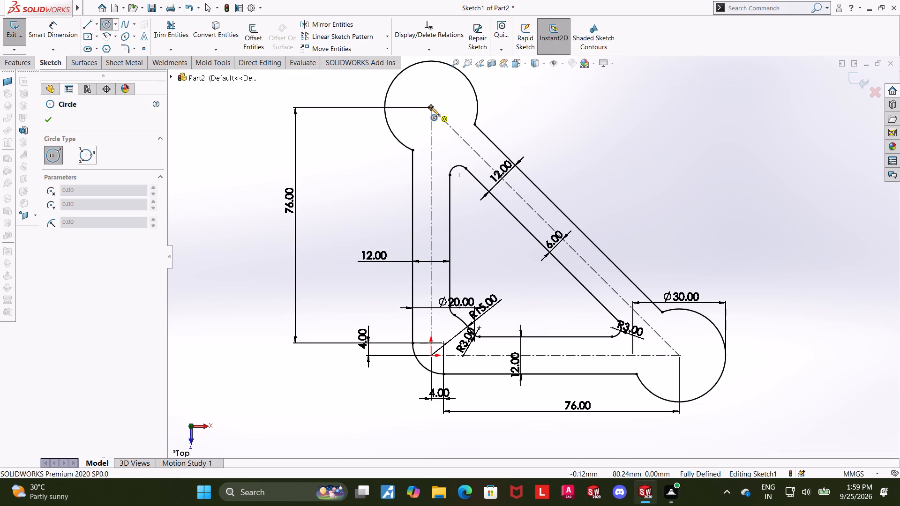
left_click(431, 107)
left_click(450, 86)
key("Escape")
key("Escape")
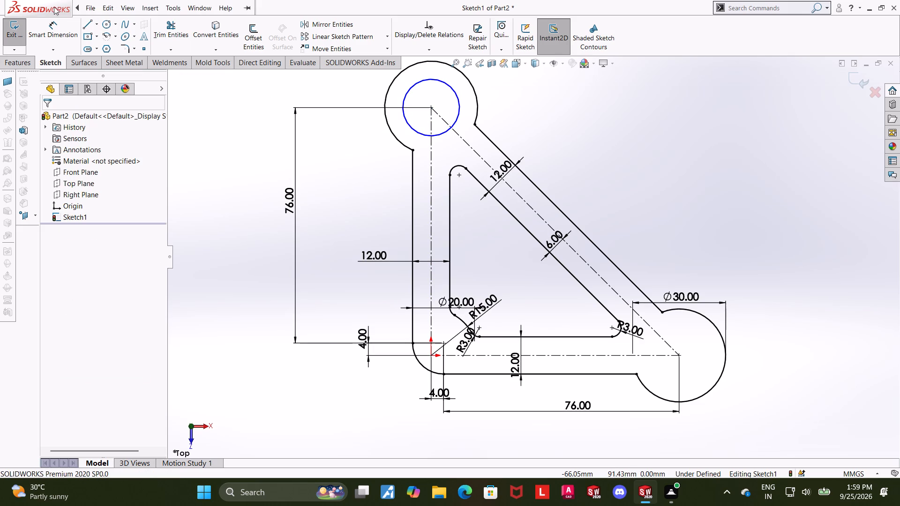
Dimension the diameter of the new circle in the upper rounded end as 10 mm.
left_click(47, 22)
scroll(474, 106, "up", 3)
scroll(480, 110, "down", 4)
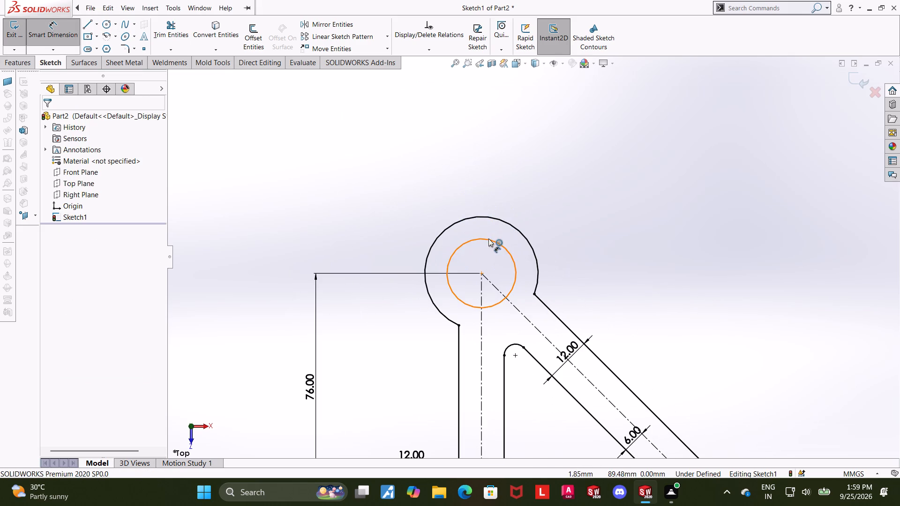
left_click(488, 238)
left_click(483, 197)
key("1")
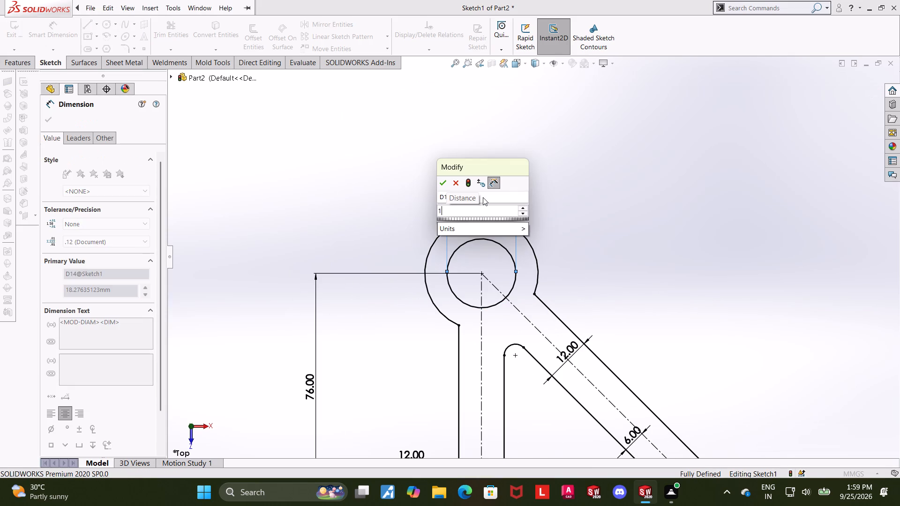
key("0")
key("Return")
key("Escape")
key("Escape")
Sketch a circle about 13.4 mm in diameter, centred in the 30 mm rounded end of the horizontal arm.
scroll(610, 257, "up", 7)
scroll(636, 329, "up", 2)
scroll(599, 347, "down", 5)
scroll(577, 267, "down", 2)
key("Escape")
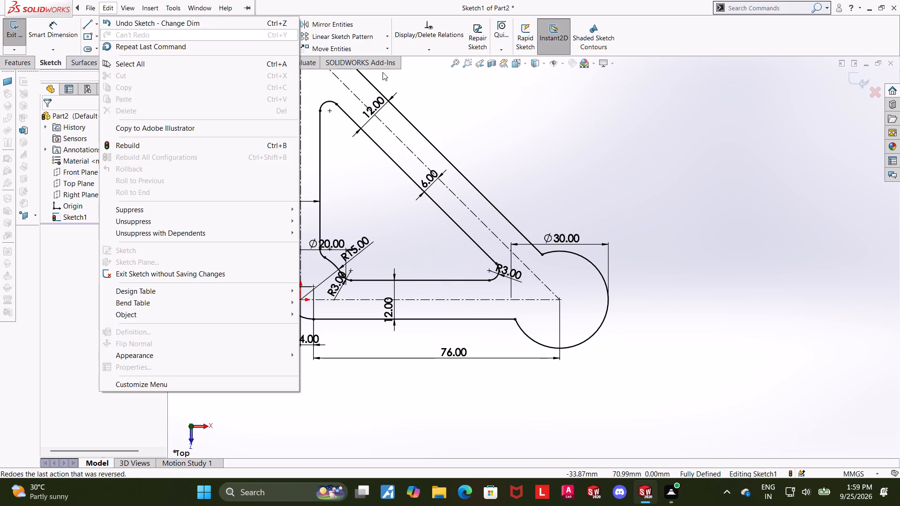
left_click(535, 99)
left_click(108, 23)
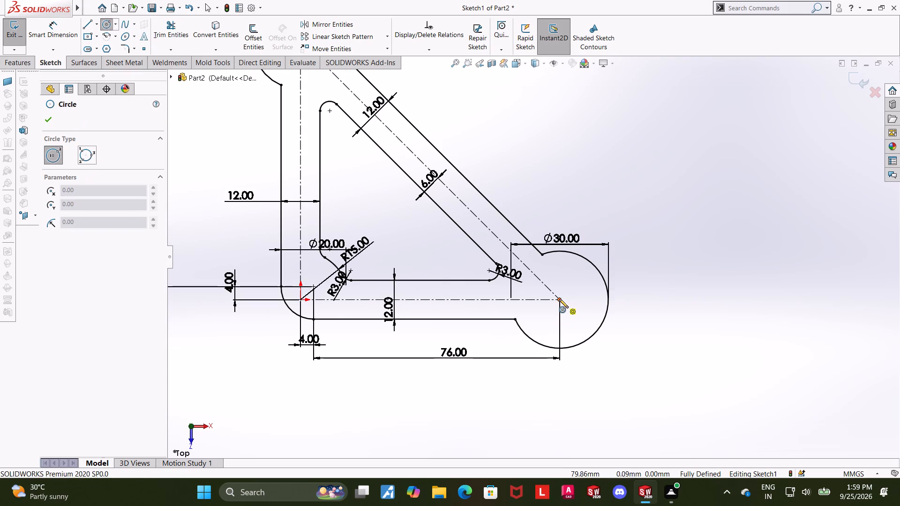
left_click(560, 298)
left_click(577, 286)
key("Escape")
Dimension the diameter of the circle inside the 30 mm rounded end as 10 mm.
left_click(45, 27)
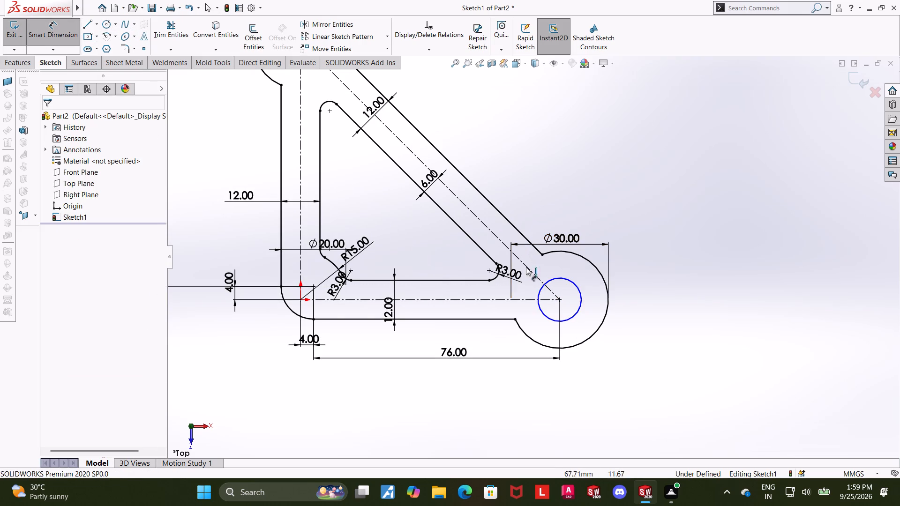
left_click(562, 278)
left_click(701, 344)
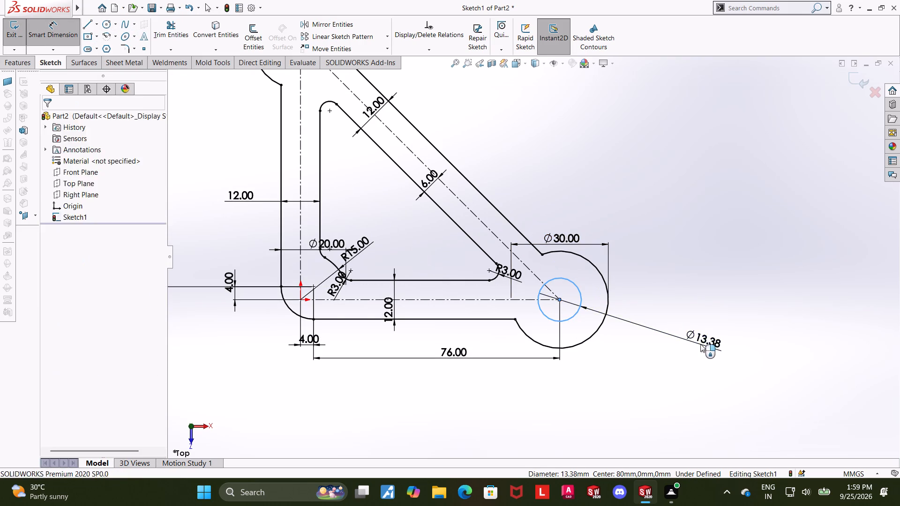
type("10")
key("Return")
key("Escape")
key("Escape")
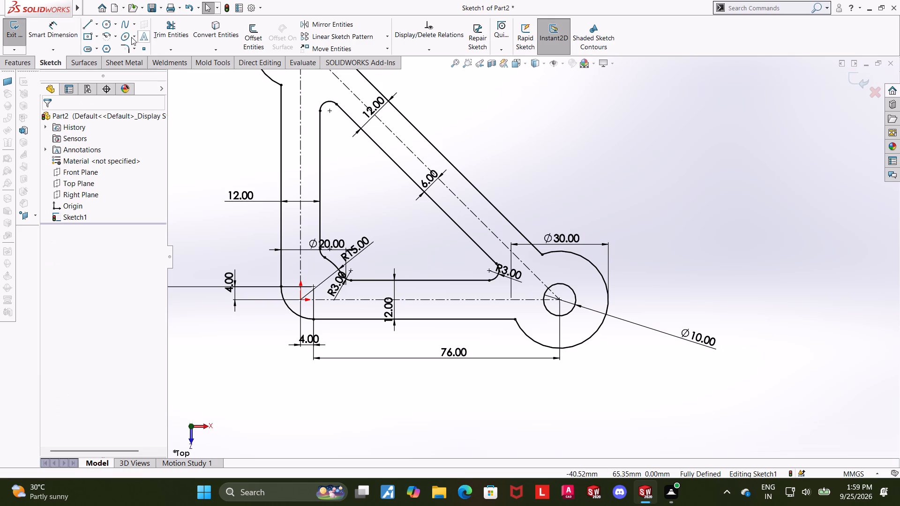
Sketch a circle about 5.3 mm in diameter, centred on the outer corner arc's centre point near the origin.
left_click(106, 22)
scroll(329, 235, "down", 2)
scroll(351, 275, "down", 2)
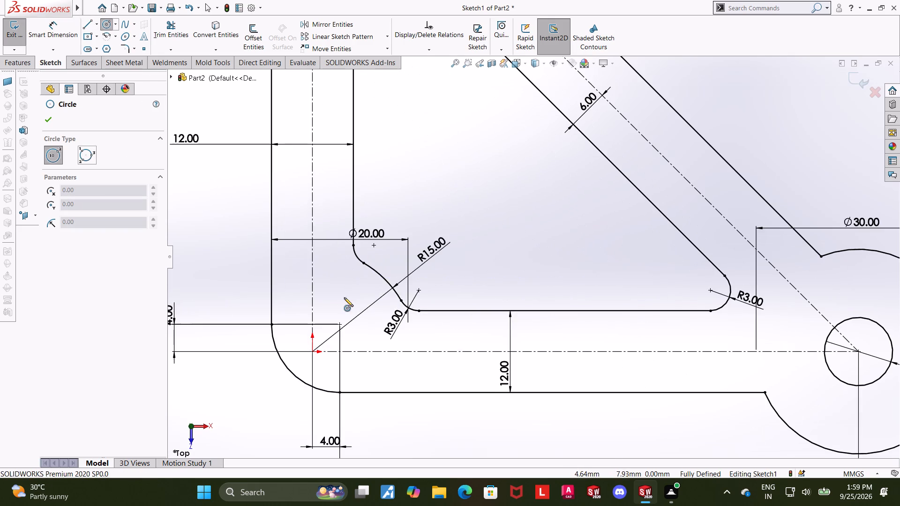
left_click(340, 325)
left_click(345, 307)
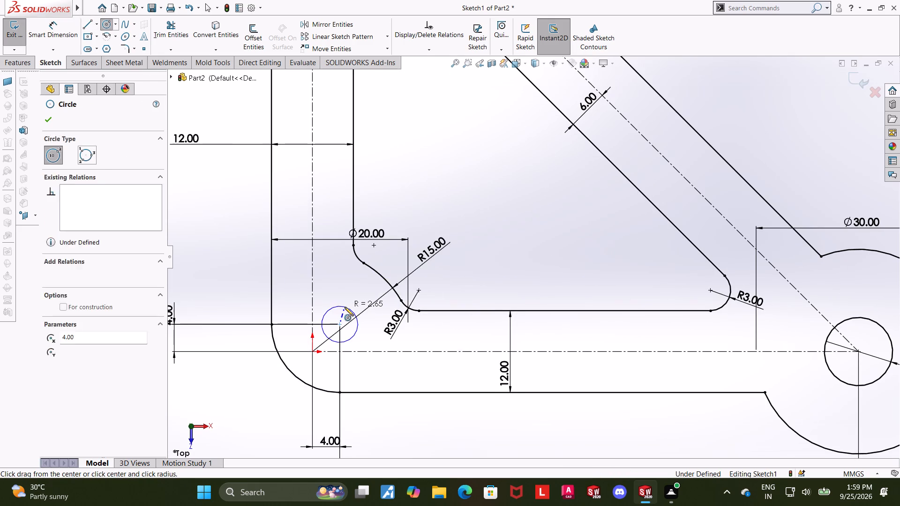
key("Escape")
key("Escape")
Dimension the corner circle's diameter as 5 mm.
left_click(64, 32)
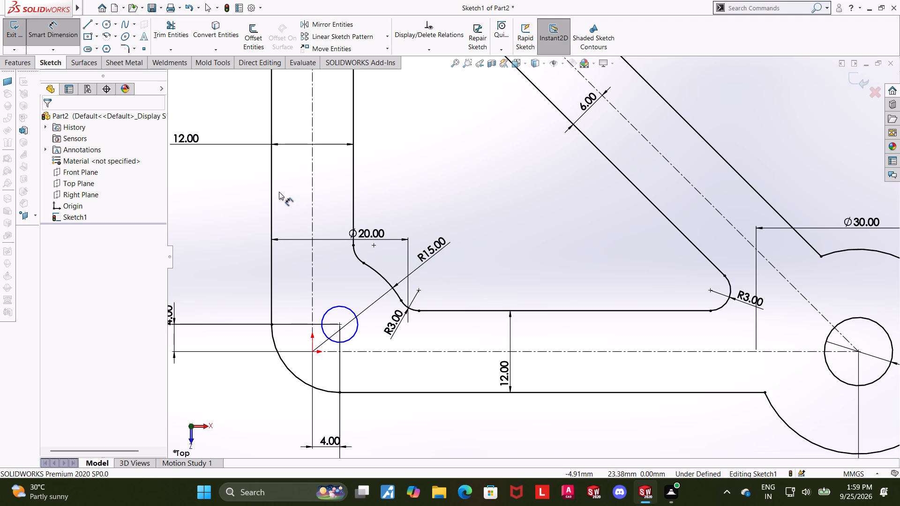
left_click(335, 307)
left_click(338, 295)
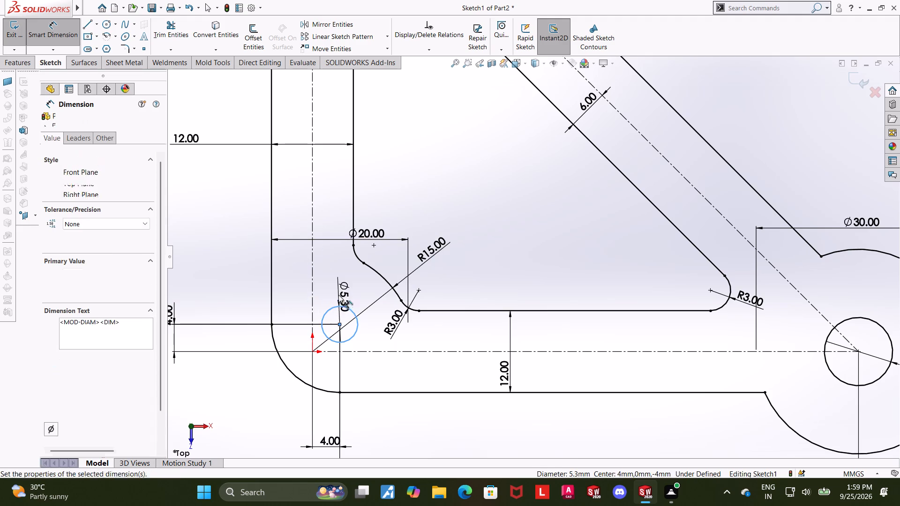
key("5")
key("Return")
key("Escape")
key("Escape")
key("Escape")
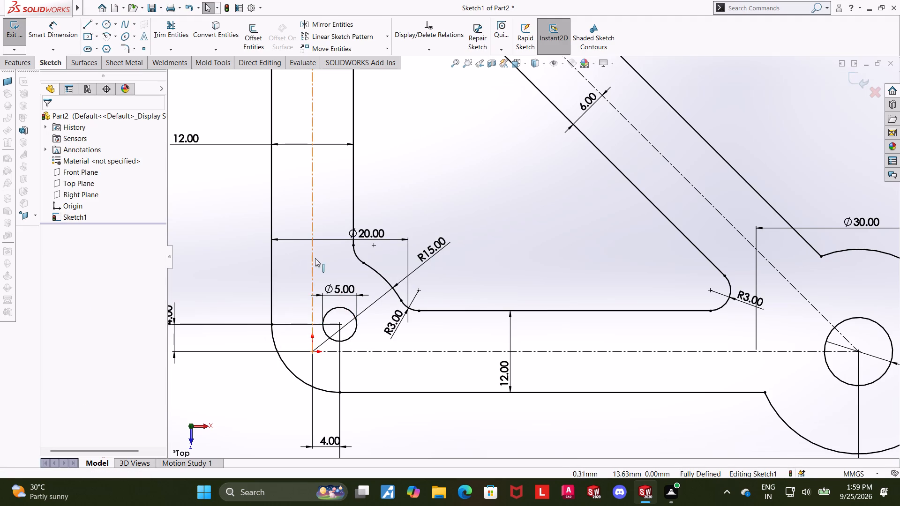
Sketch a circle about 6.5 mm in diameter on the horizontal centreline, about 50 mm from the origin.
scroll(347, 268, "up", 2)
left_click(105, 24)
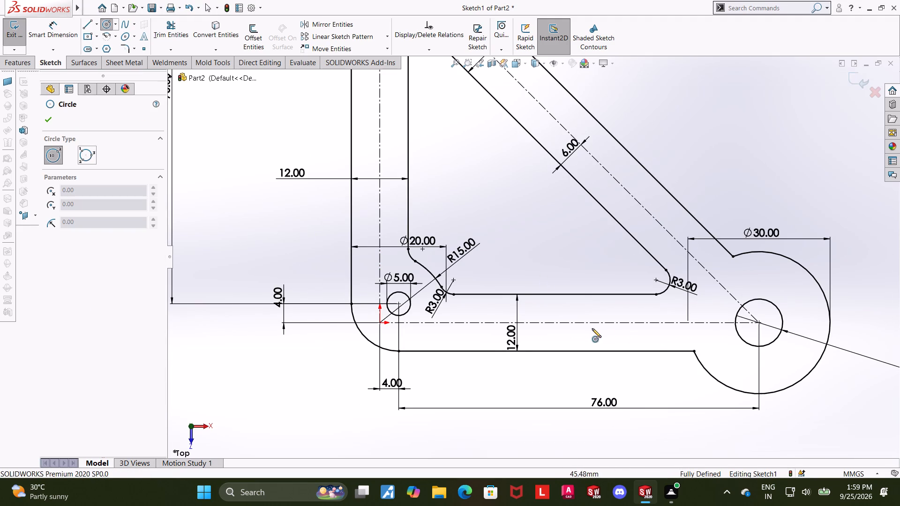
left_click(616, 323)
left_click(627, 312)
key("Escape")
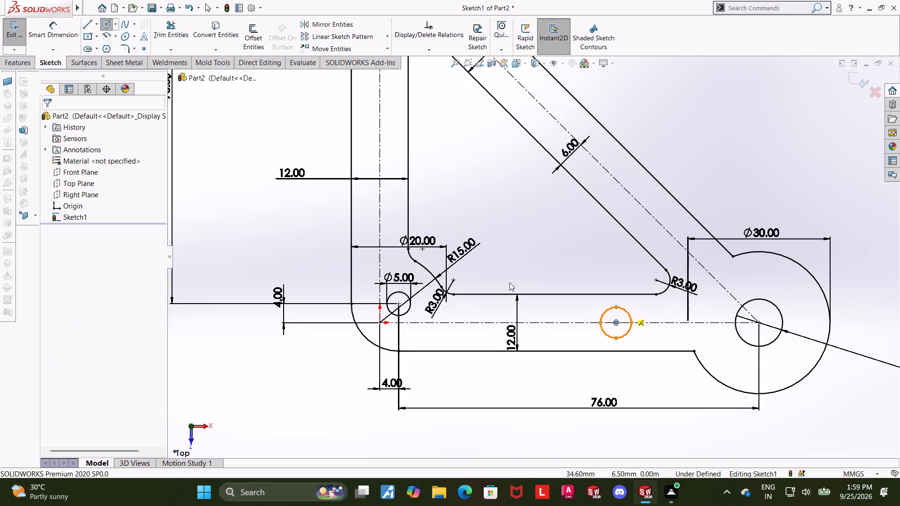
key("Escape")
Sketch a second small circle on the horizontal centreline, about 26.6 mm from the first one towards the corner.
left_click(104, 25)
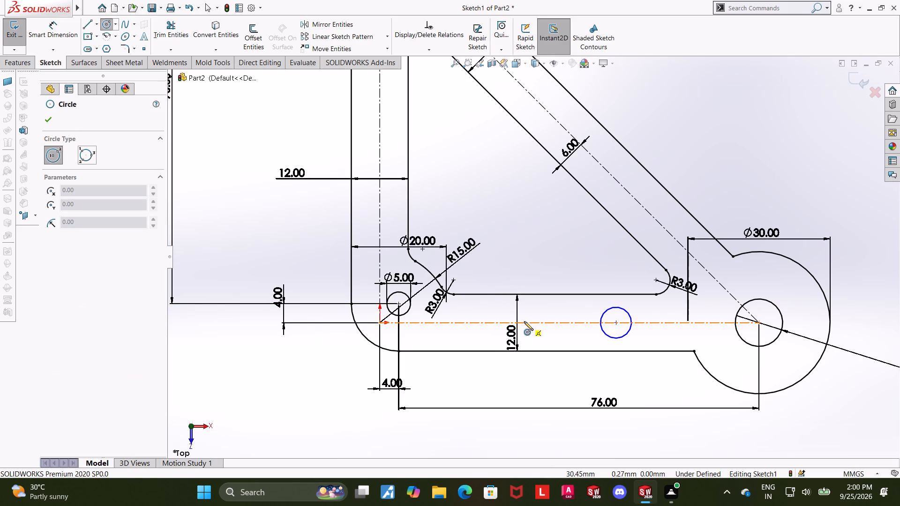
left_click(490, 323)
left_click(497, 311)
key("Escape")
key("Escape")
Dimension the diameter of the centreline circle nearer the 30 mm rounded end as 5 mm.
left_click(50, 31)
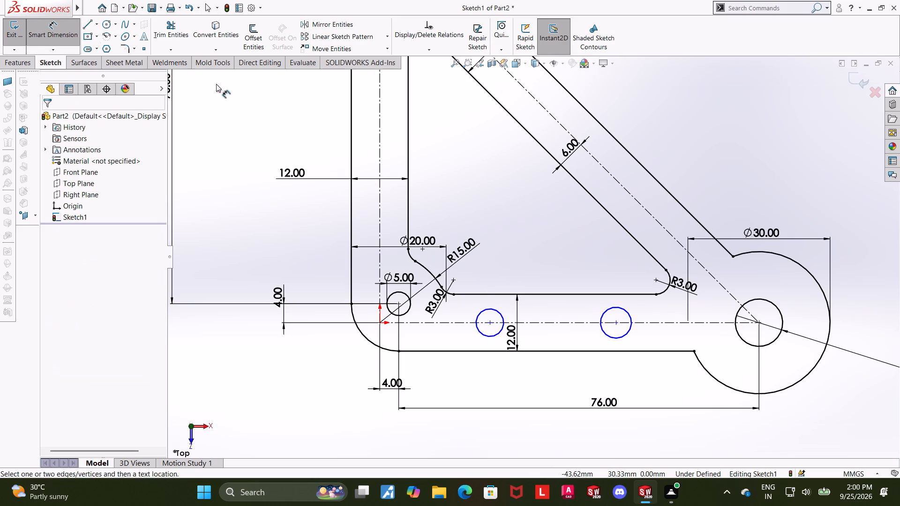
left_click(617, 305)
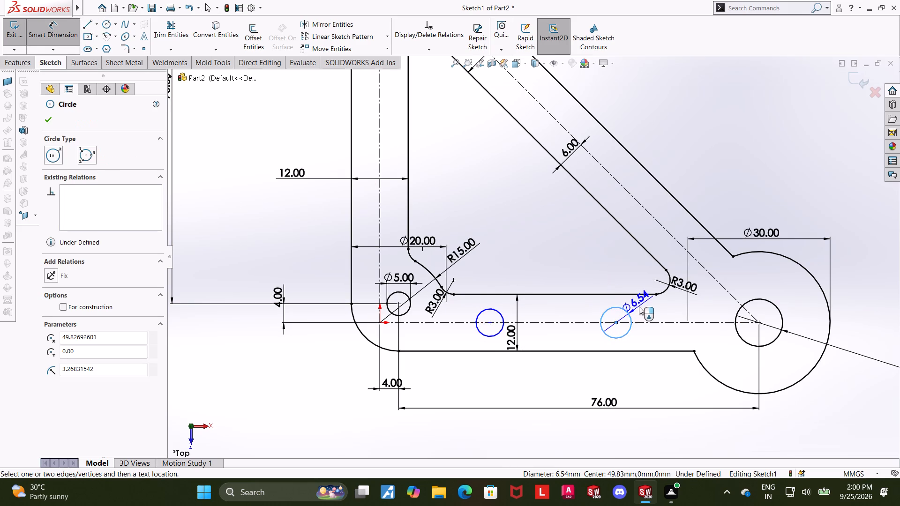
left_click(639, 306)
key("5")
key("Return")
key("Escape")
key("Escape")
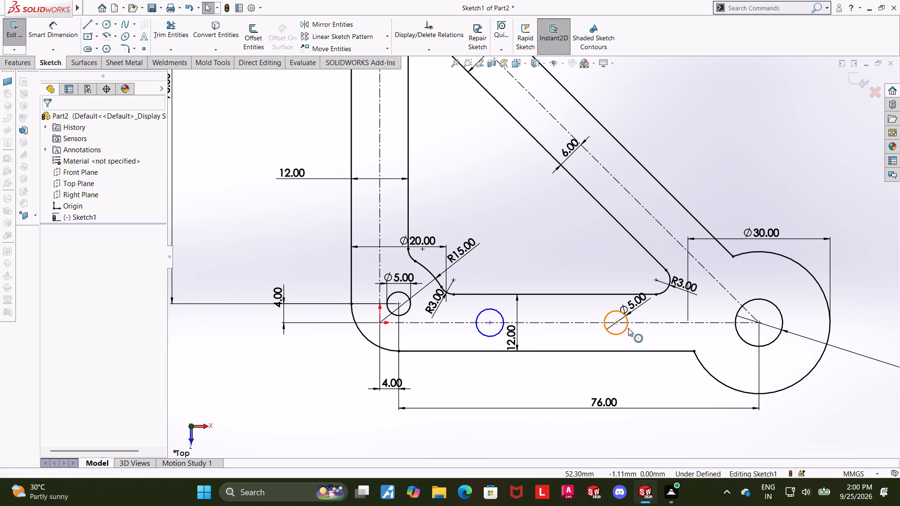
Add an Equal relation between the two small circles on the horizontal centreline.
left_click(625, 327)
left_click(487, 335, "ctrl")
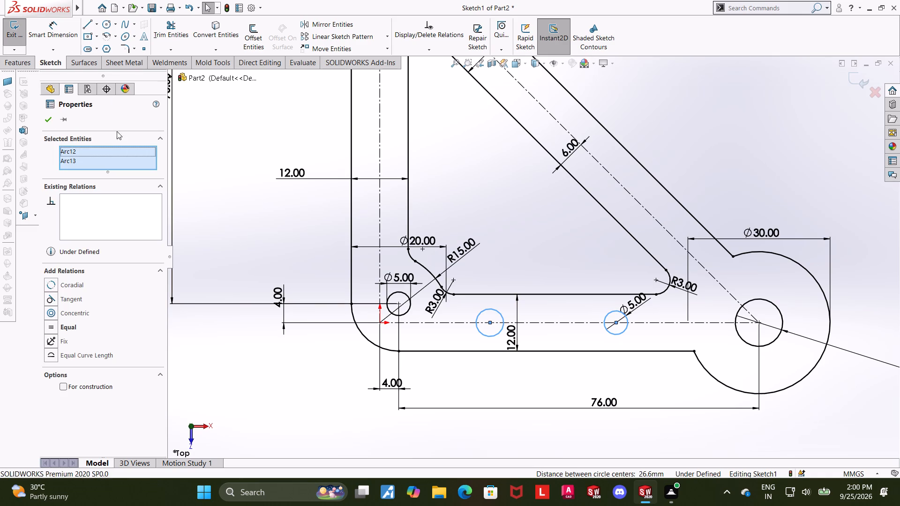
left_click(54, 329)
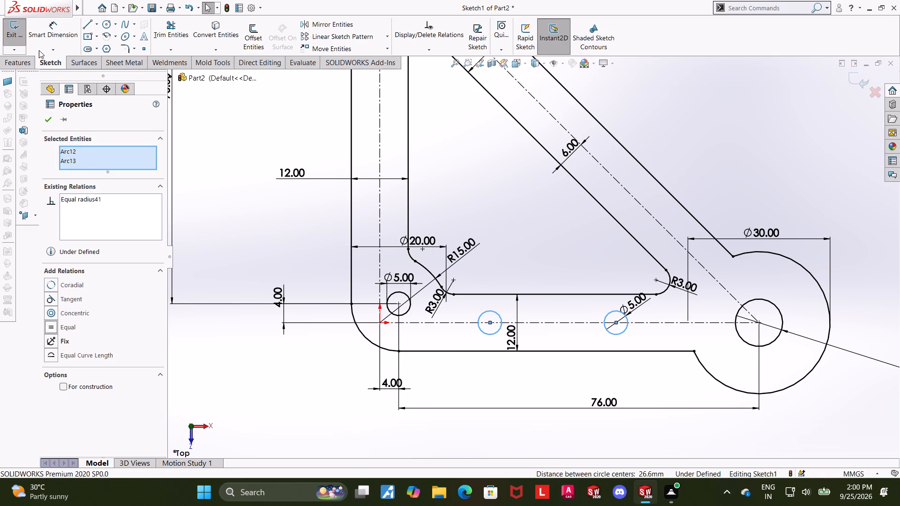
left_click(50, 117)
Dimension the horizontal distance from the 10 mm hole's centre to the nearer 5 mm hole's centre as 30 mm.
left_click(56, 30)
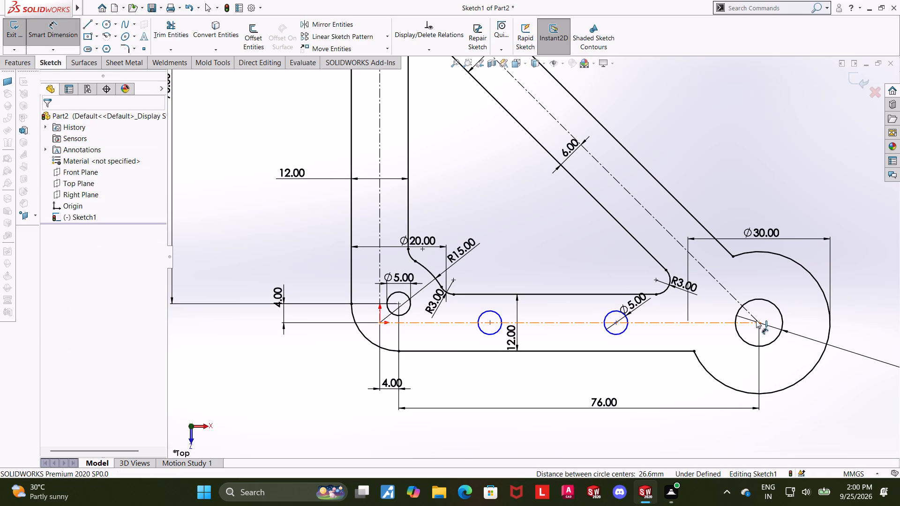
left_click(759, 323)
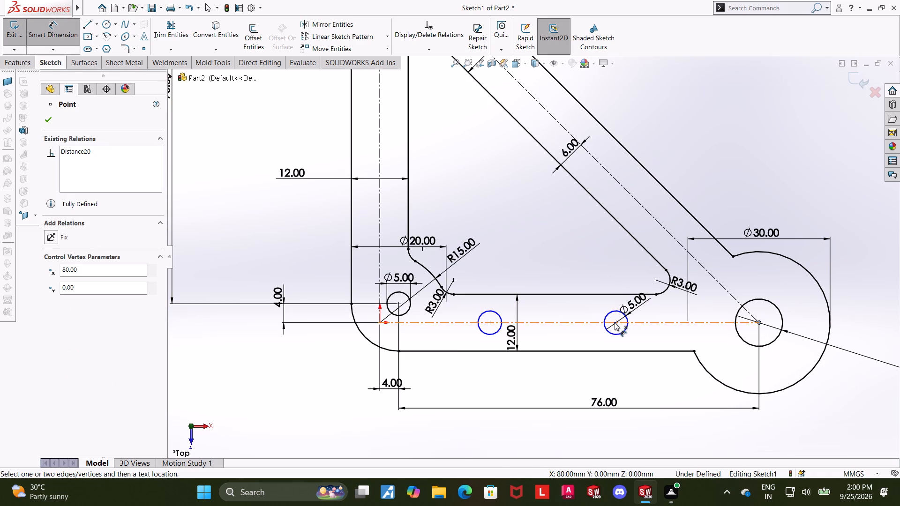
left_click(615, 322)
scroll(722, 430, "up", 2)
left_click(668, 395)
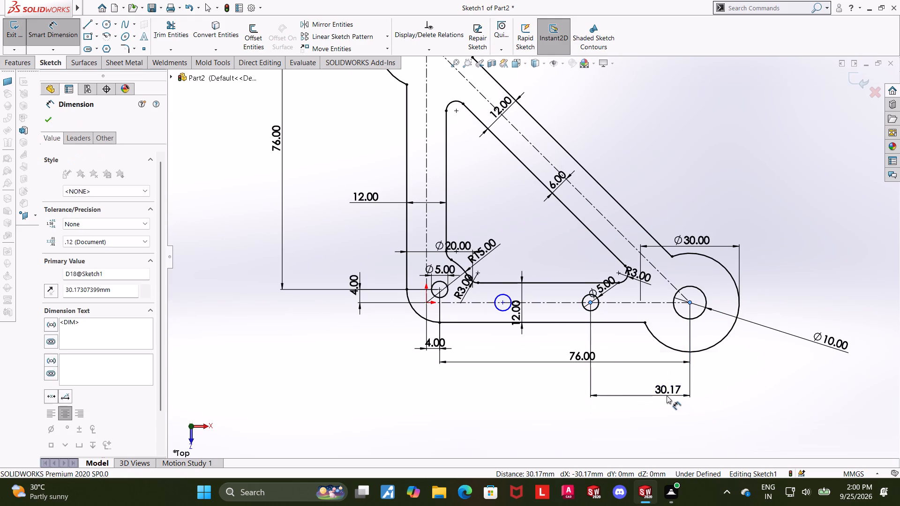
type("30")
key("Return")
key("Escape")
key("Escape")
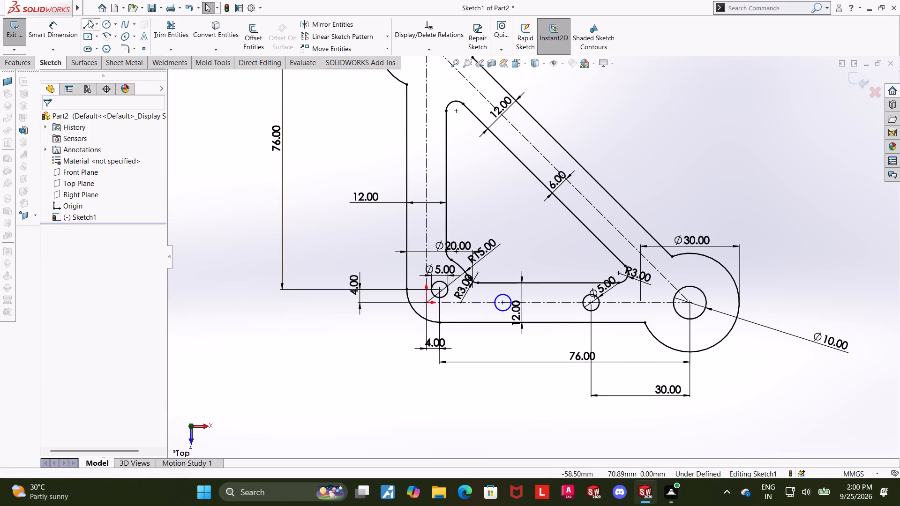
Dimension the spacing between the centres of the two small circles on the horizontal centreline as 26 mm.
left_click(65, 33)
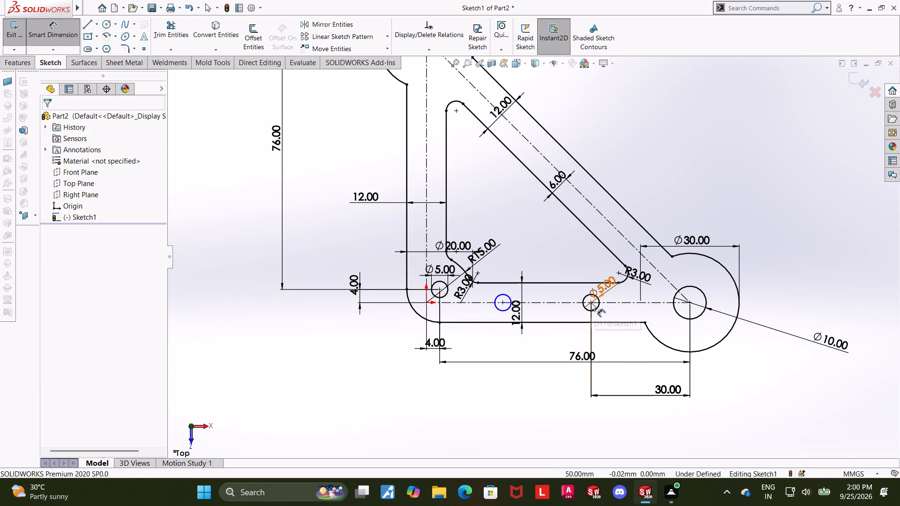
scroll(591, 302, "down", 5)
left_click(567, 282)
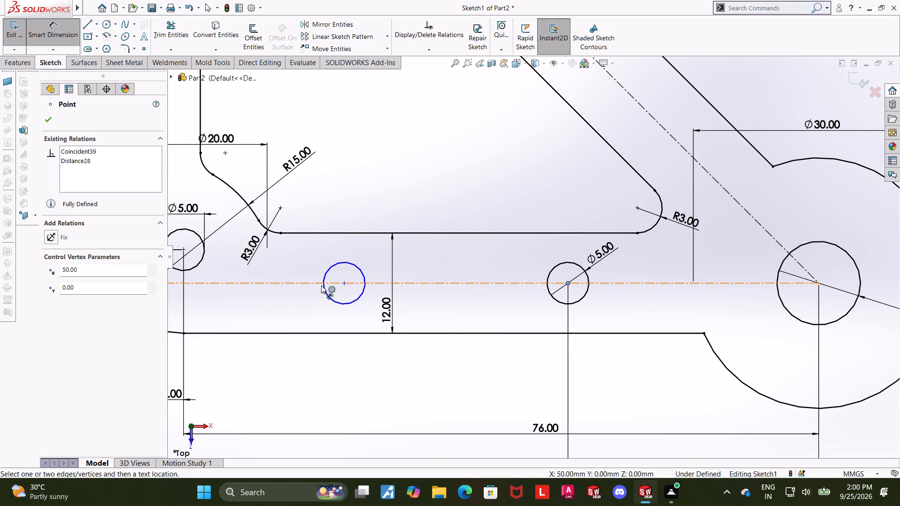
left_click(343, 283)
scroll(415, 317, "up", 4)
left_click(468, 365)
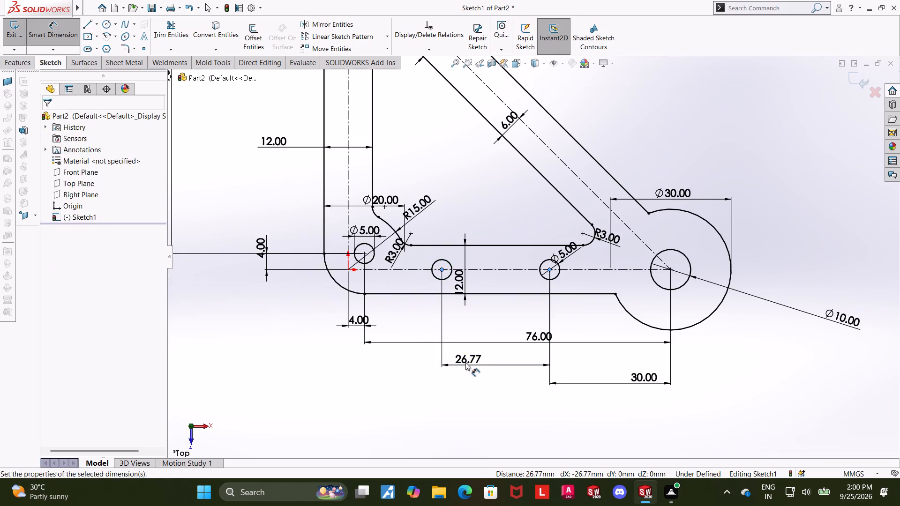
key("2")
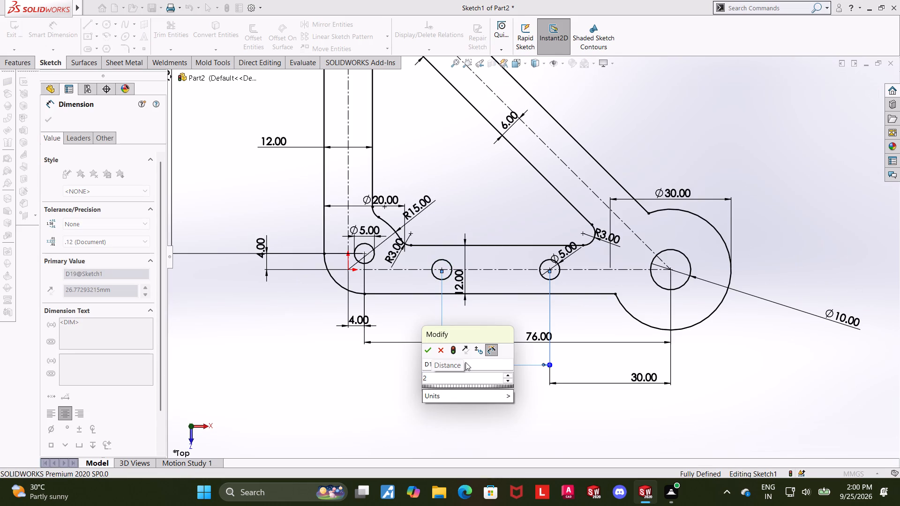
key("6")
key("Return")
key("Escape")
key("Escape")
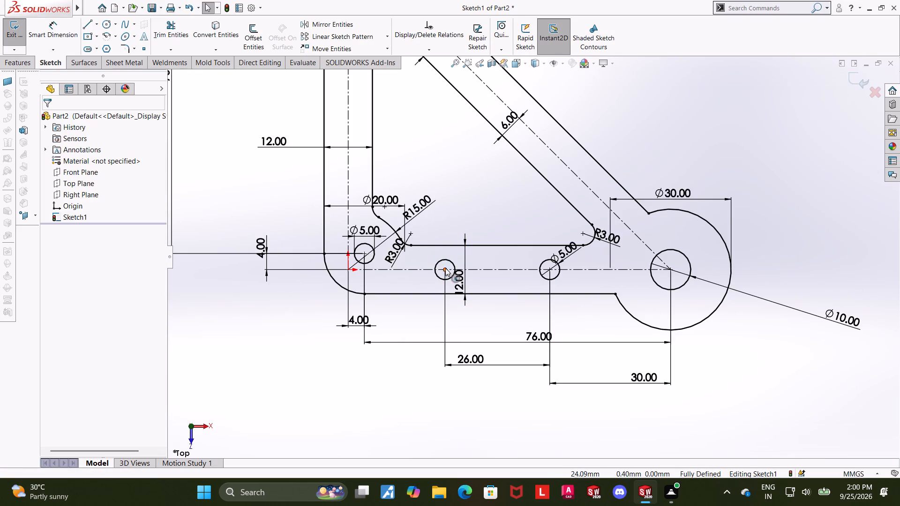
key("Escape")
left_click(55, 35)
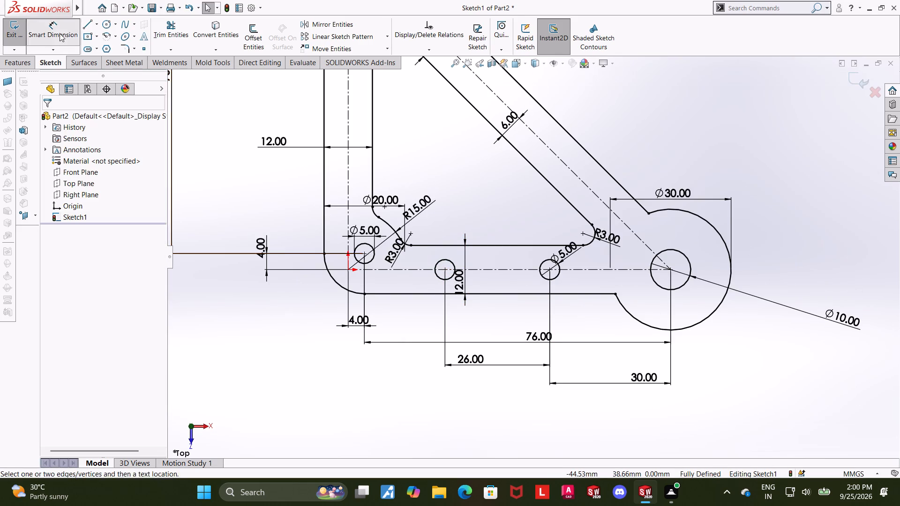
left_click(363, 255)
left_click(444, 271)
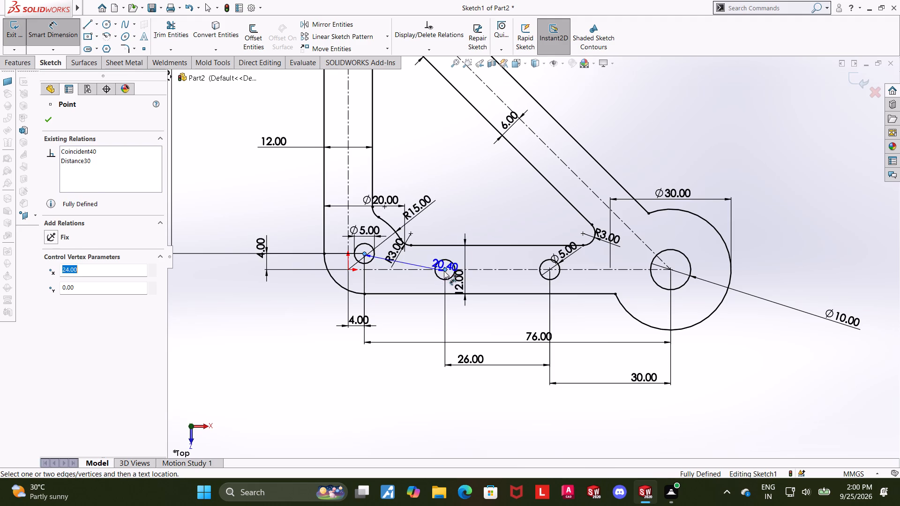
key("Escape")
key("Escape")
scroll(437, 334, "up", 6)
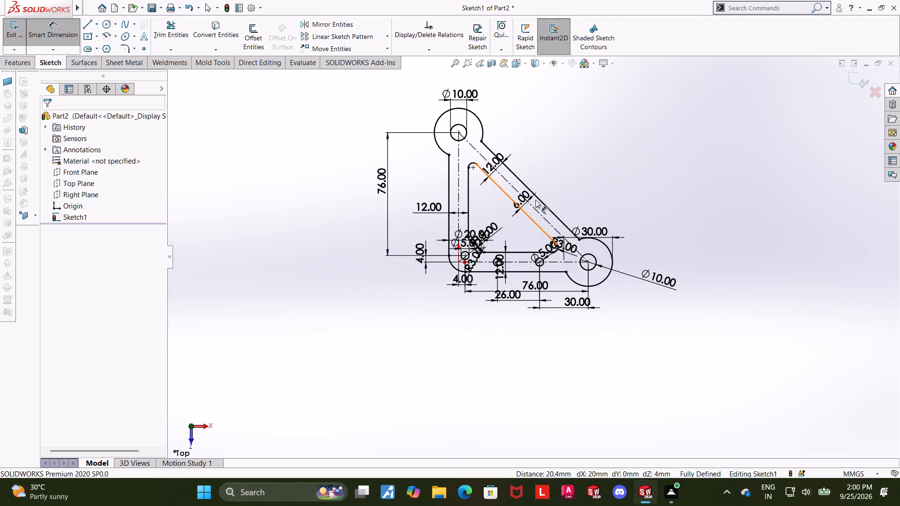
Sketch two small circles centred on the vertical centreline, the lower one about 20 mm above the origin.
scroll(532, 137, "down", 3)
scroll(484, 372, "down", 3)
key("Escape")
scroll(389, 185, "up", 5)
scroll(484, 165, "down", 3)
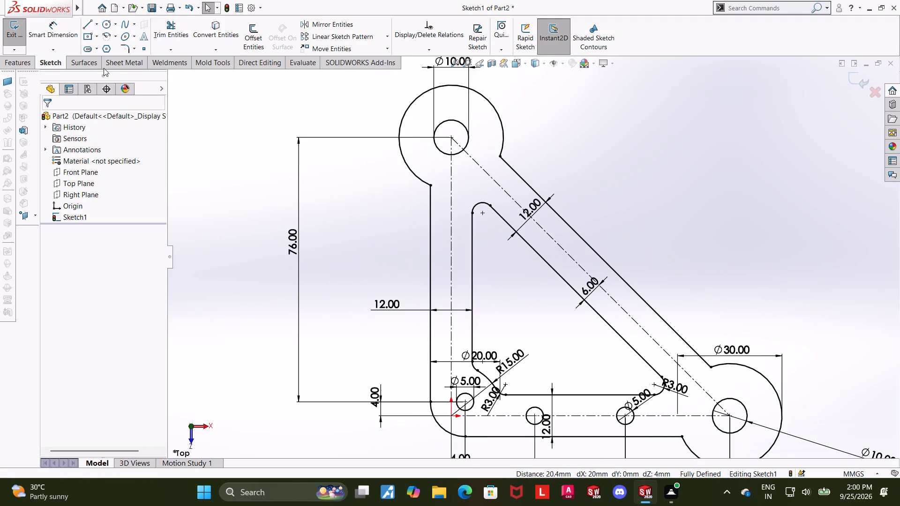
left_click(104, 26)
left_click(450, 348)
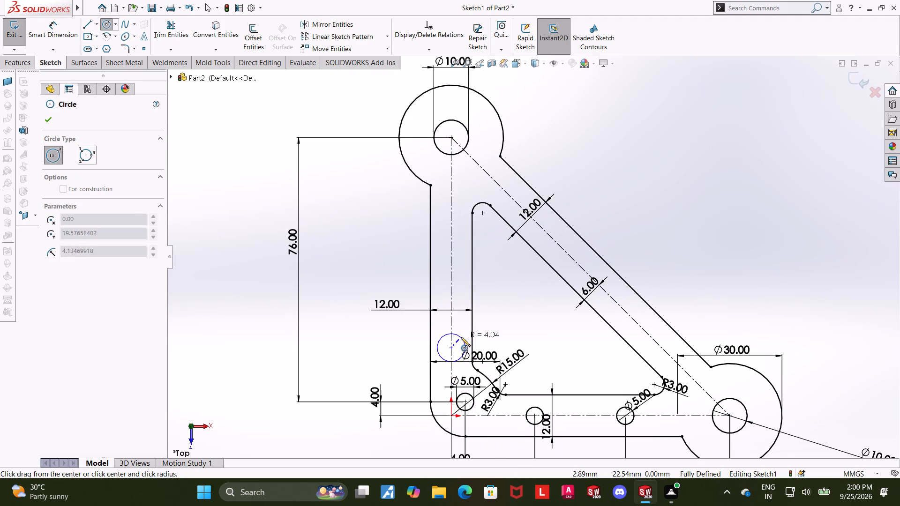
left_click(457, 339)
key("Escape")
key("Escape")
left_click(107, 23)
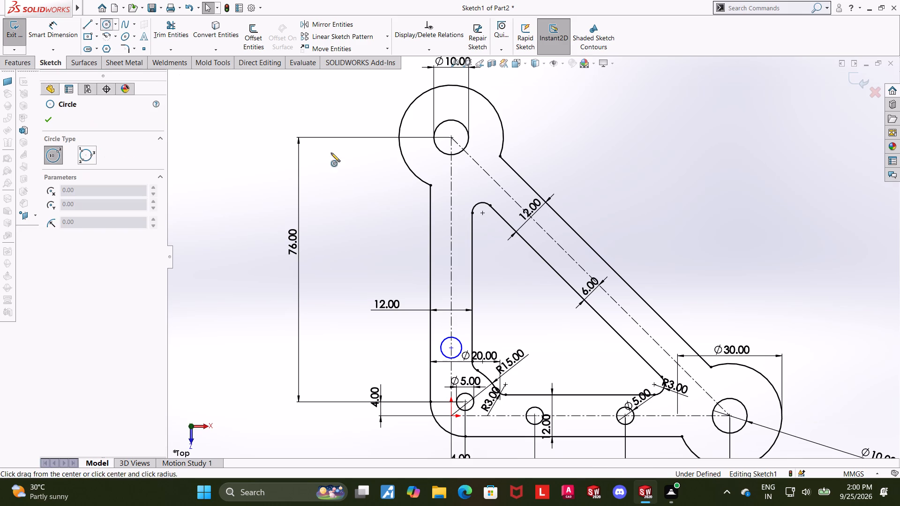
left_click(451, 246)
left_click(460, 240)
key("Escape")
key("Escape")
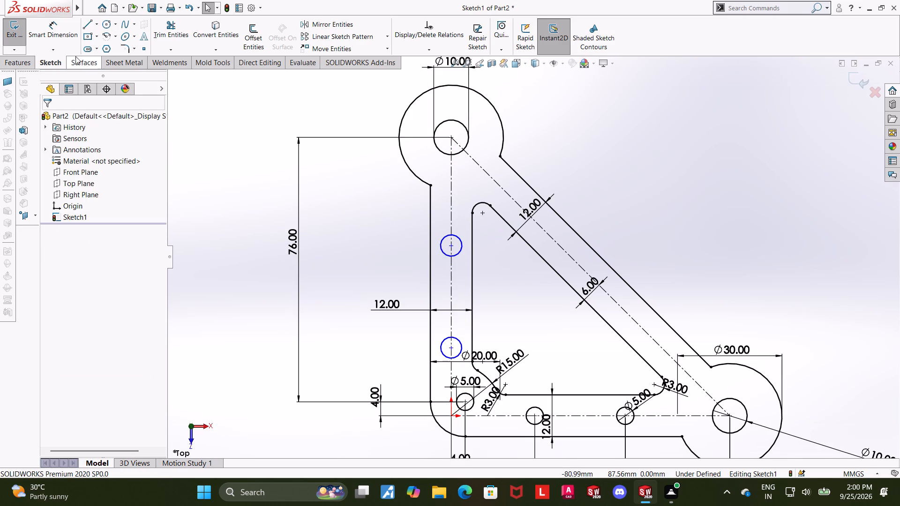
Add an Equal relation between the two vertical-centreline circles and the horizontal-centreline circle nearer the corner.
scroll(423, 273, "up", 1)
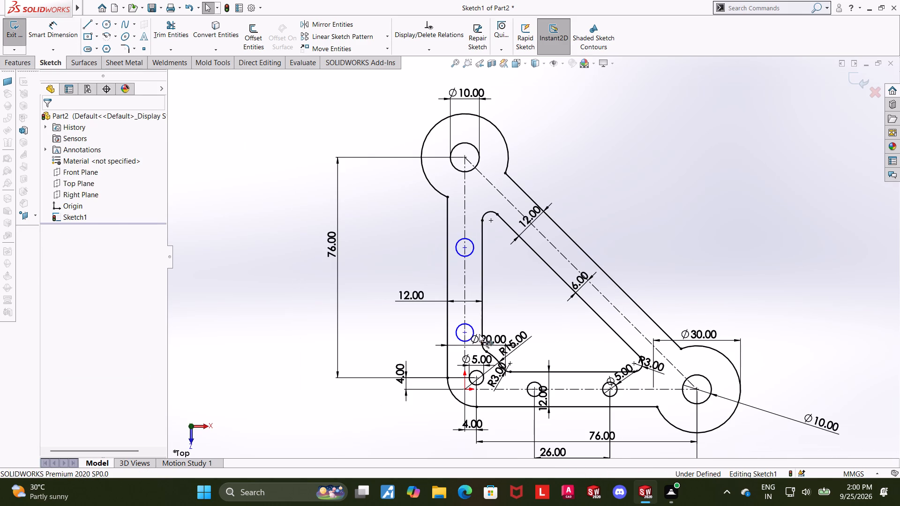
left_click(473, 328)
left_click(534, 382, "ctrl")
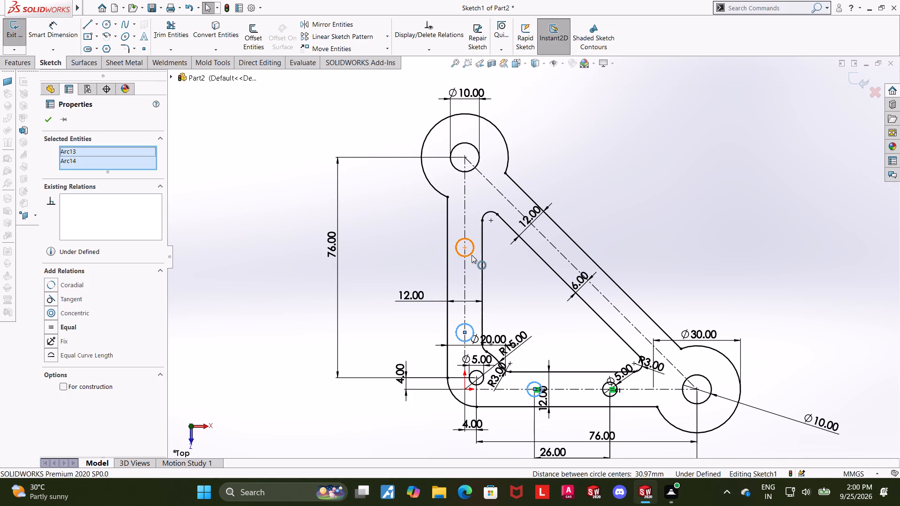
left_click(471, 253, "ctrl")
left_click(53, 325)
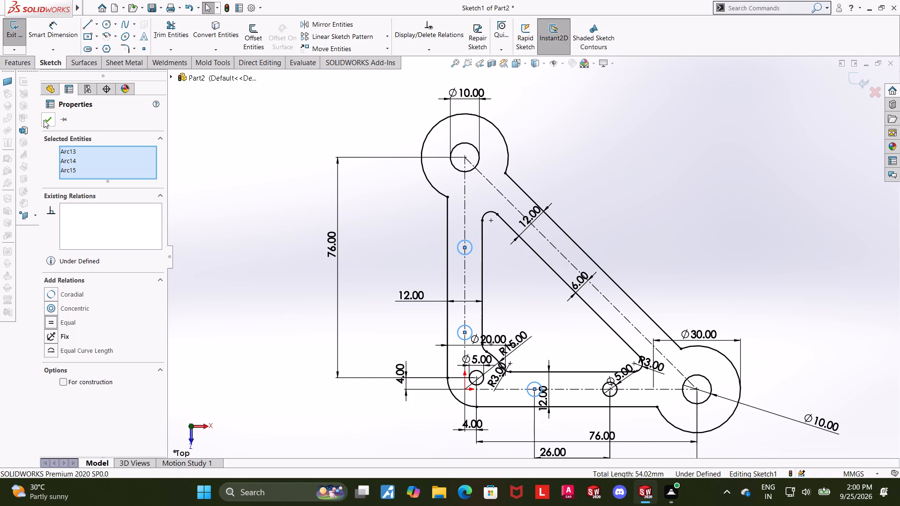
left_click(44, 119)
key("Escape")
key("Escape")
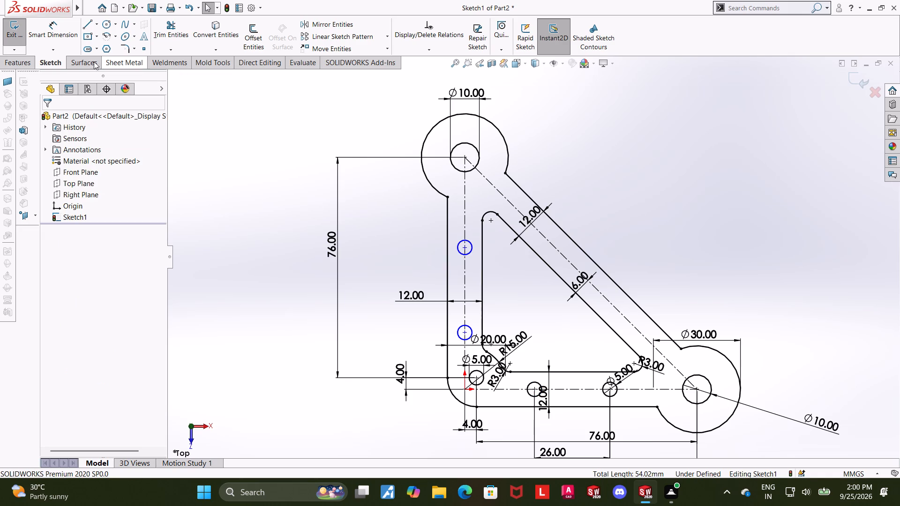
Dimension the vertical distance from the corner 5 mm hole's centre to the lower vertical-centreline circle's centre as 20 mm.
left_click(40, 35)
scroll(498, 290, "down", 2)
left_click(471, 414)
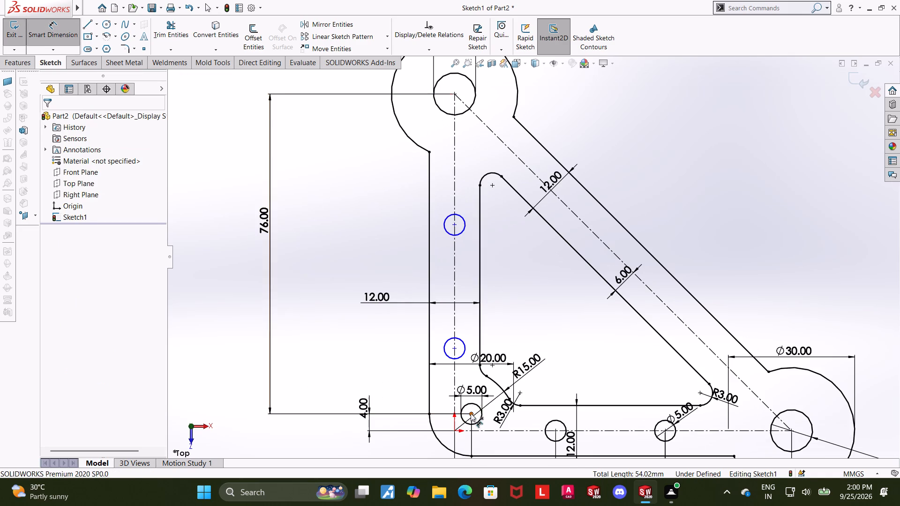
left_click(456, 349)
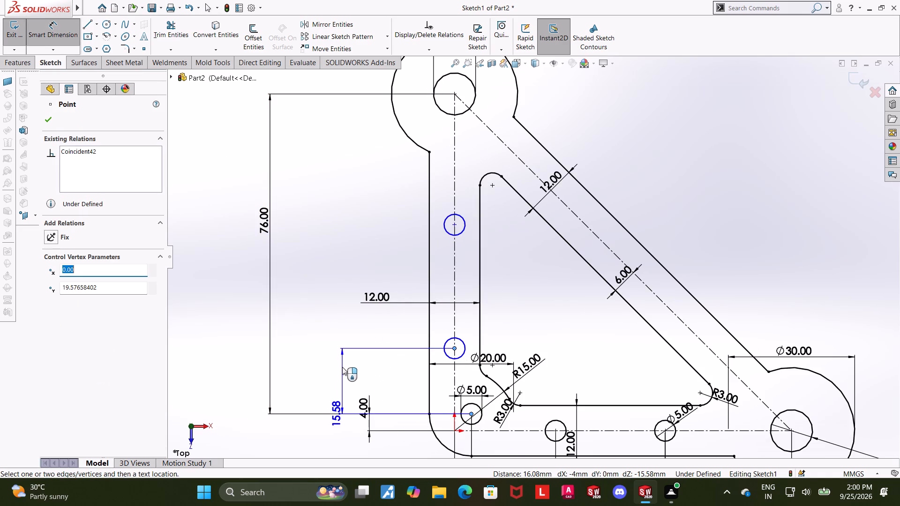
double_click(342, 366)
type("20")
key("Return")
key("Escape")
double_click(342, 365)
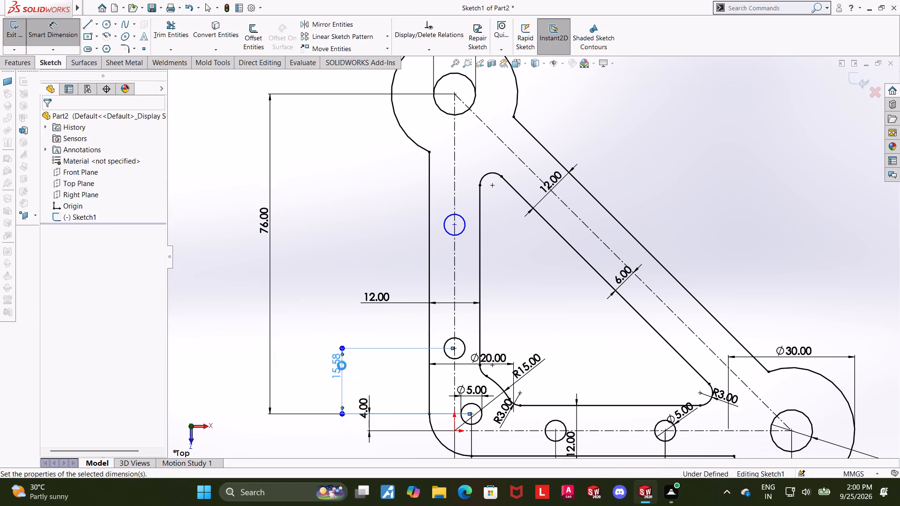
type("20")
key("Return")
key("Escape")
key("Escape")
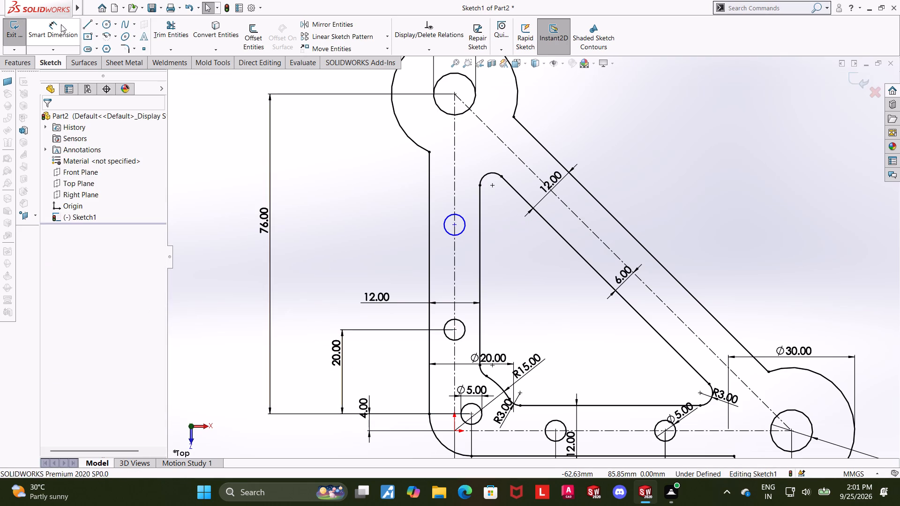
Dimension the spacing between the centres of the two small circles on the vertical centreline as 26 mm.
left_click(61, 24)
left_click(455, 328)
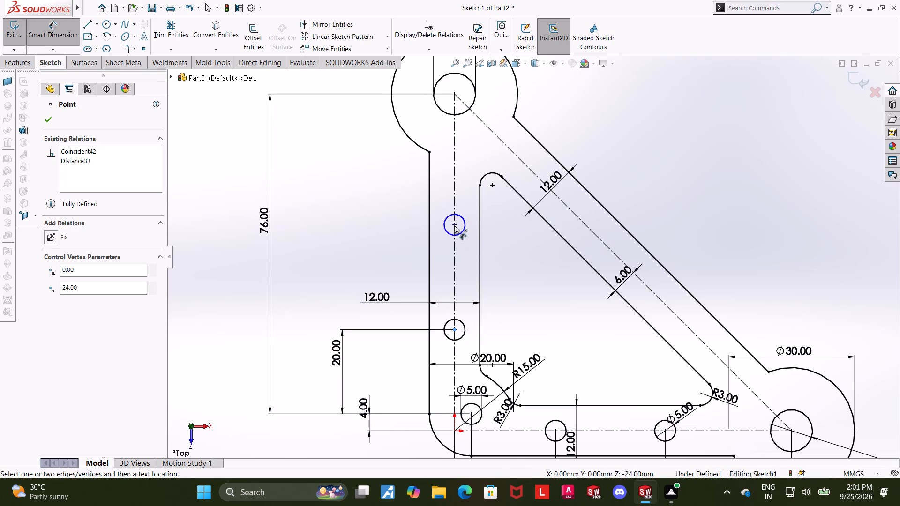
left_click(454, 225)
left_click(323, 226)
type("26")
key("Return")
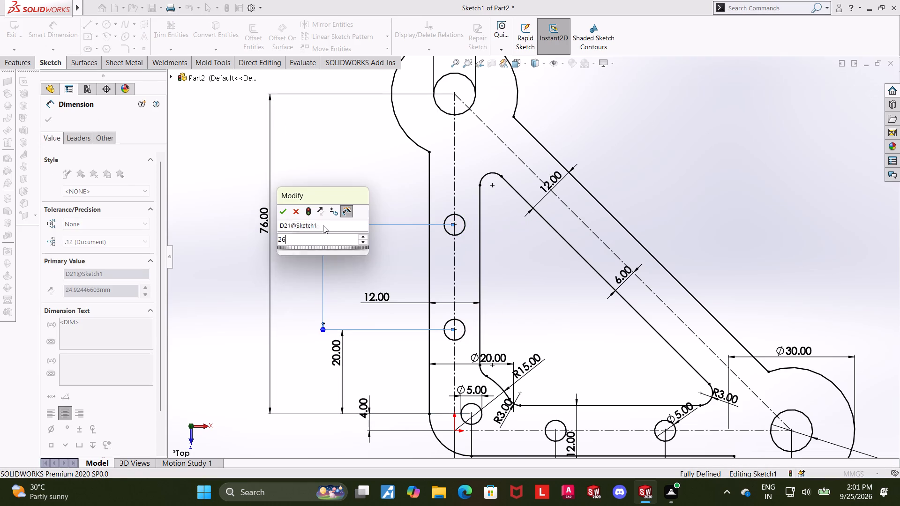
key("Escape")
key("Escape")
Sketch two circles about 5.5 mm in diameter on the diagonal centreline, about 37 mm from the upper and 43 mm from the lower 10 mm hole.
scroll(494, 205, "up", 5)
scroll(655, 259, "down", 3)
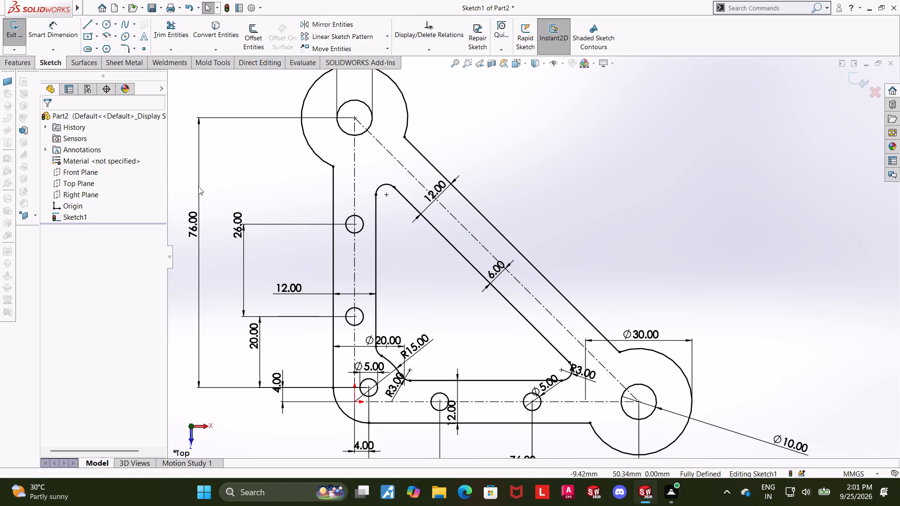
left_click(109, 26)
scroll(498, 255, "down", 2)
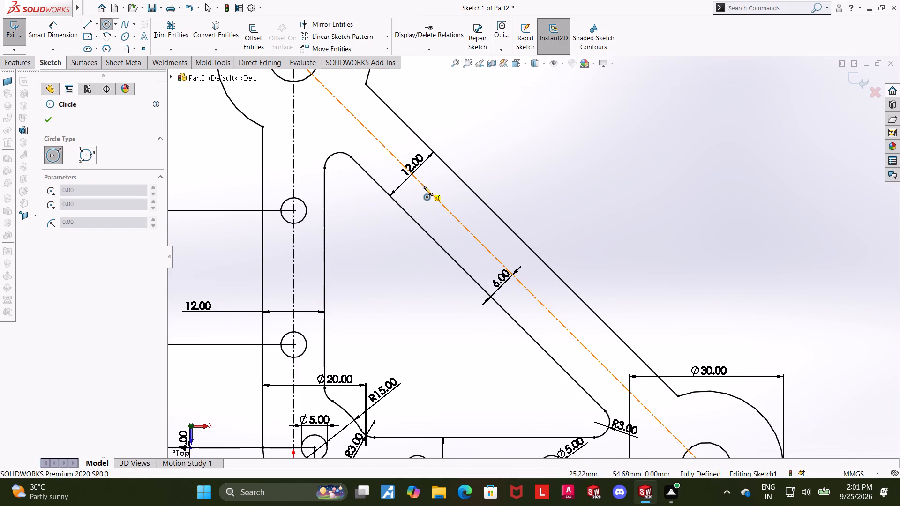
left_click(429, 192)
left_click(440, 182)
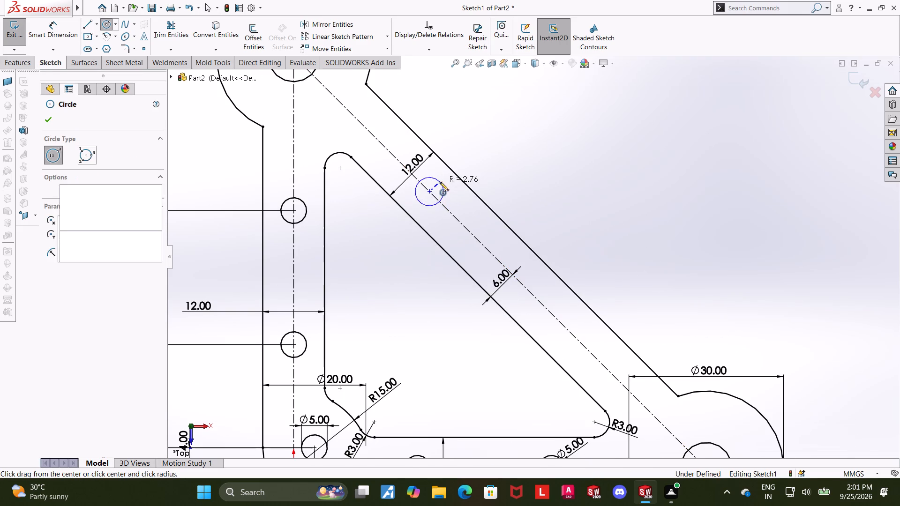
key("Escape")
key("Escape")
left_click(66, 27)
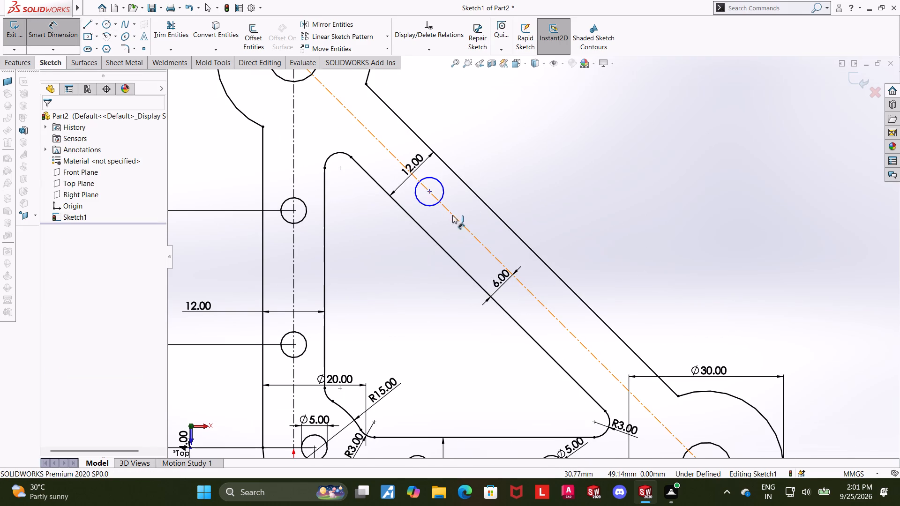
key("Escape")
left_click(109, 24)
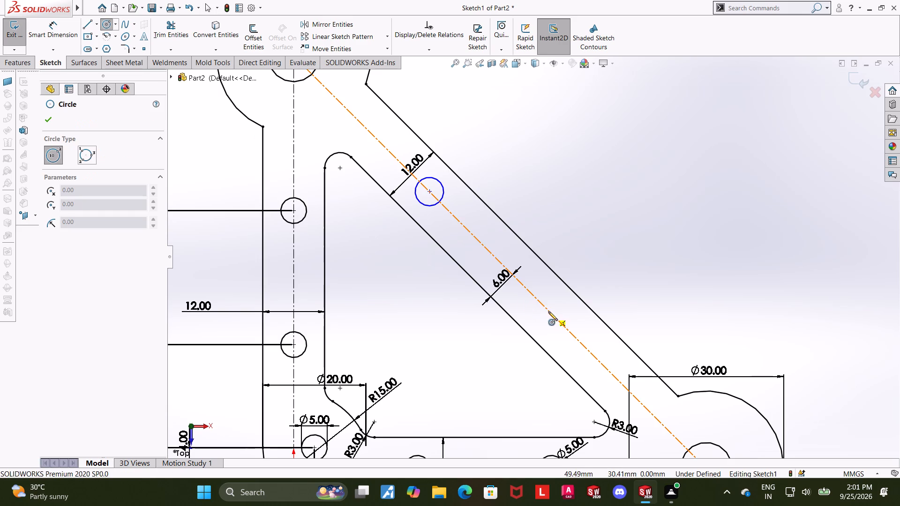
left_click(548, 312)
left_click(560, 302)
key("Escape")
key("Escape")
Dimension the distance along the diagonal from the upper 10 mm hole's centre to the nearer diagonal circle's centre as 40 mm.
left_click(47, 28)
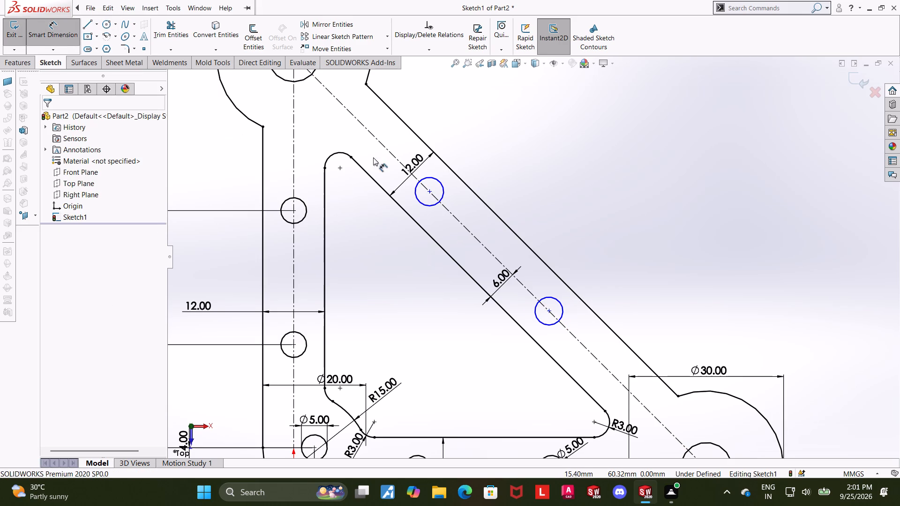
scroll(426, 166, "up", 4)
left_click(418, 161)
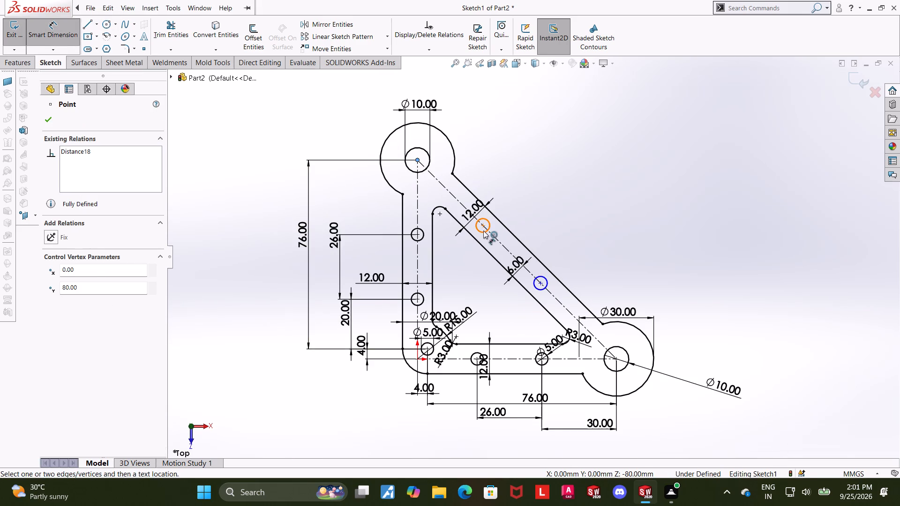
left_click(484, 225)
left_click(495, 139)
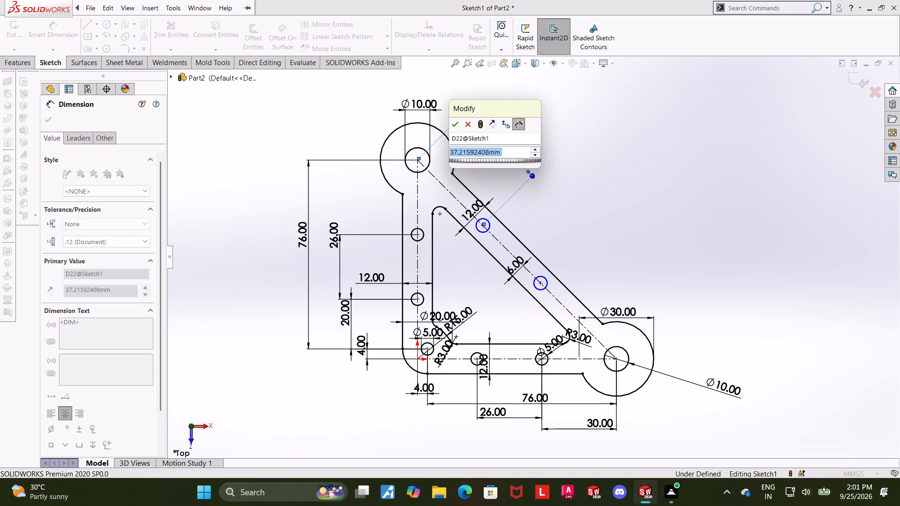
type("40")
key("Return")
key("Escape")
key("Escape")
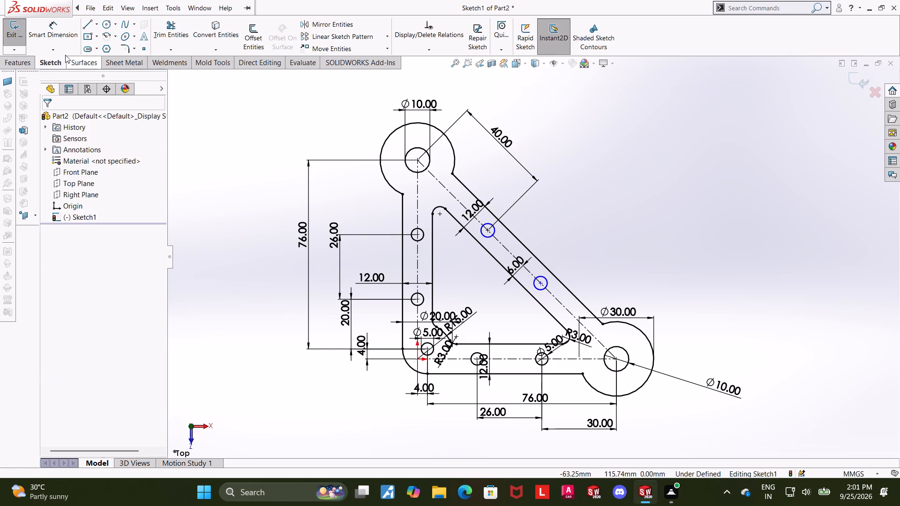
Dimension the distance along the diagonal from the lower 10 mm hole's centre to the nearer diagonal circle's centre as 40 mm.
left_click(58, 32)
left_click(540, 284)
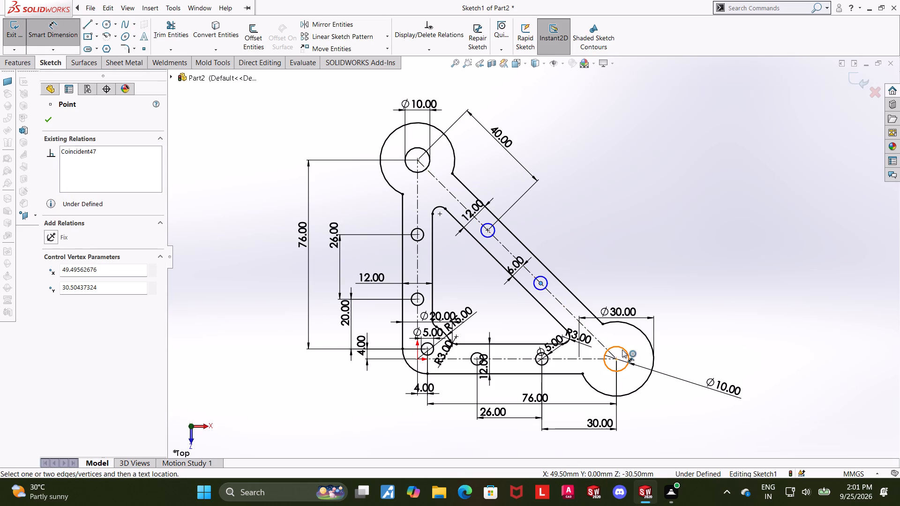
left_click(616, 360)
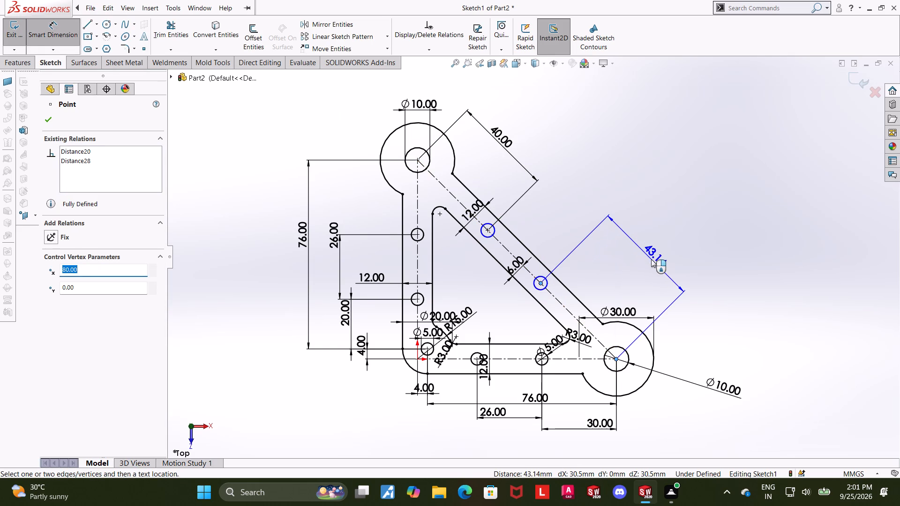
left_click(651, 259)
type("40")
key("Return")
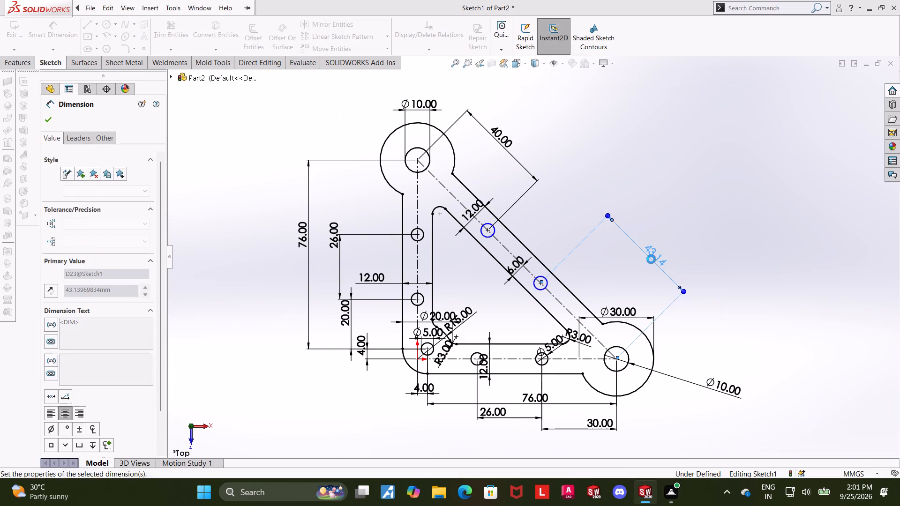
key("Escape")
key("Escape")
key("Escape")
Add an Equal relation between the two diagonal circles and the upper small circle on the vertical centreline.
left_click(490, 236)
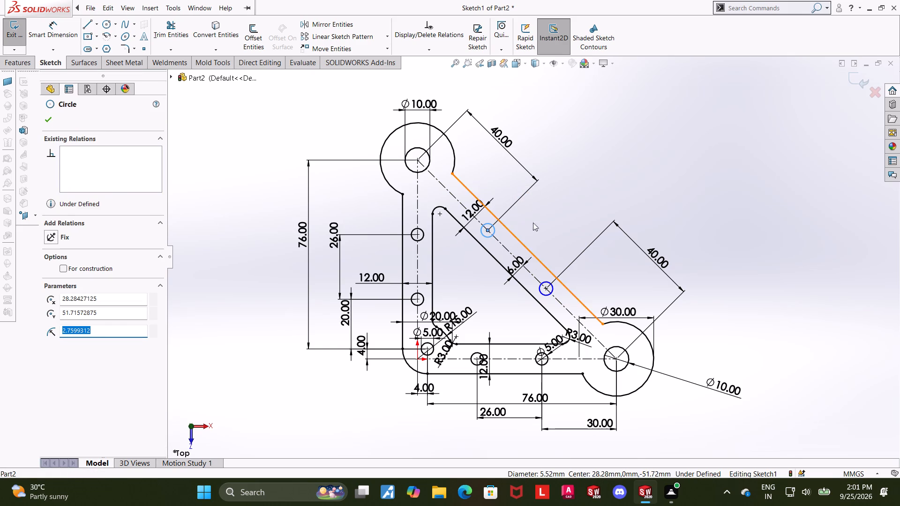
left_click(559, 207)
left_click(487, 237)
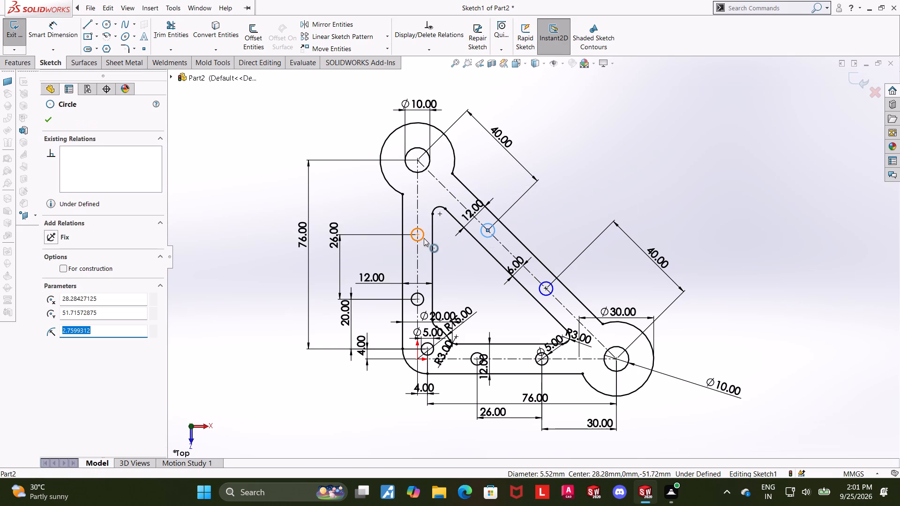
left_click(424, 238, "ctrl")
left_click(546, 294, "ctrl")
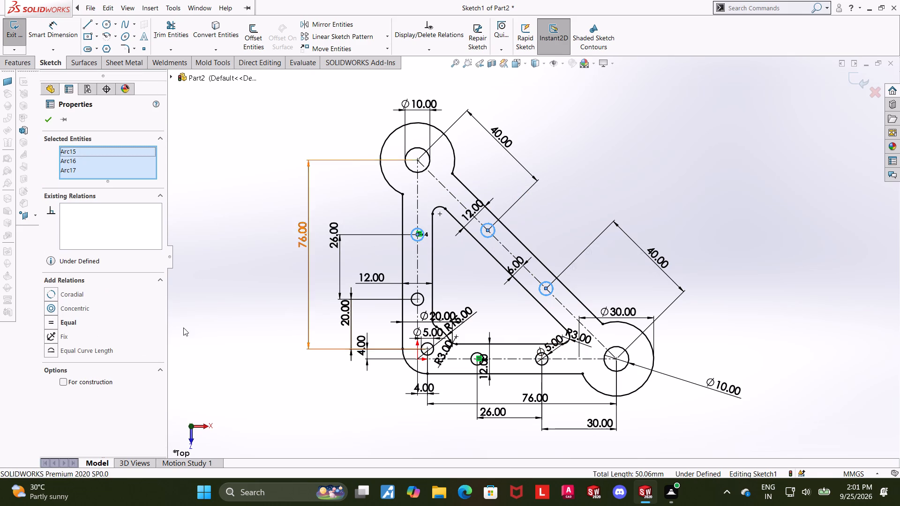
left_click(54, 320)
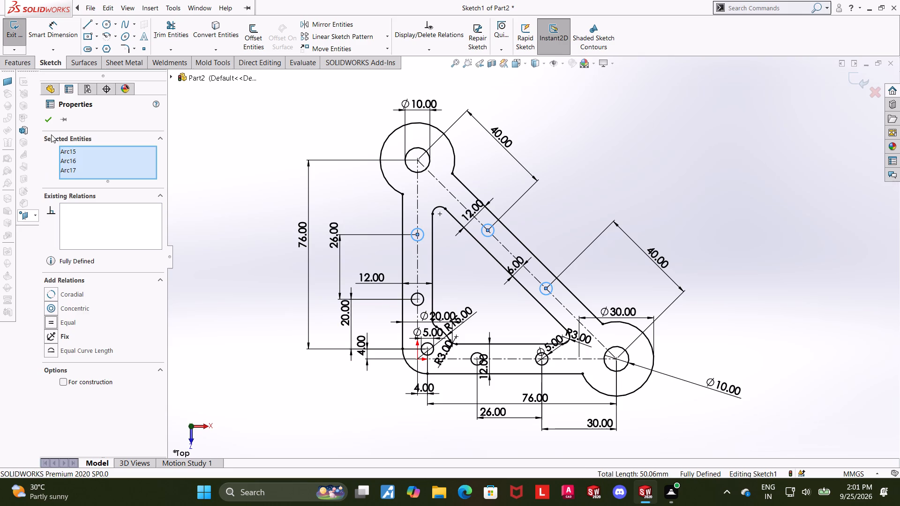
left_click(48, 120)
left_click(723, 149)
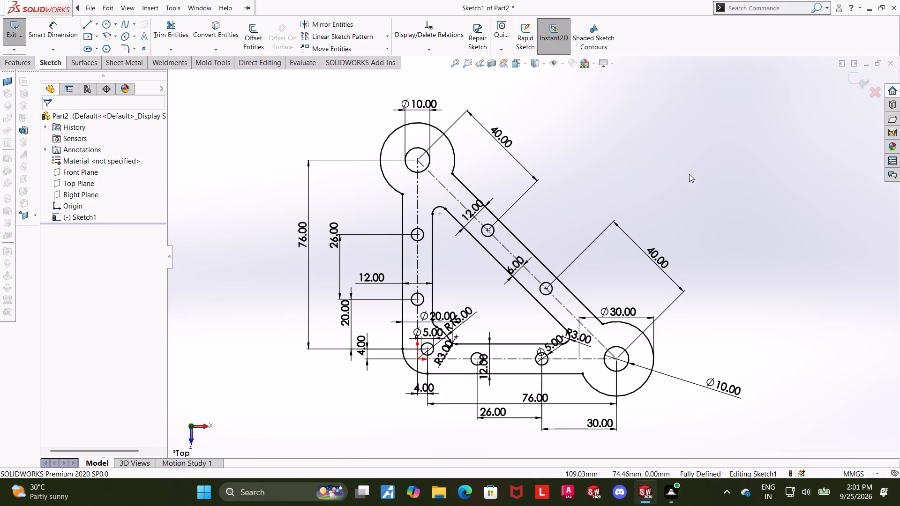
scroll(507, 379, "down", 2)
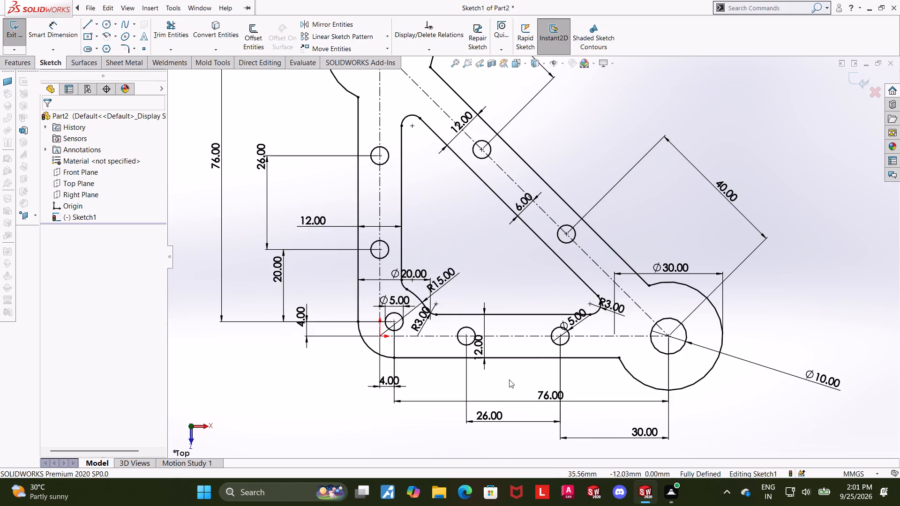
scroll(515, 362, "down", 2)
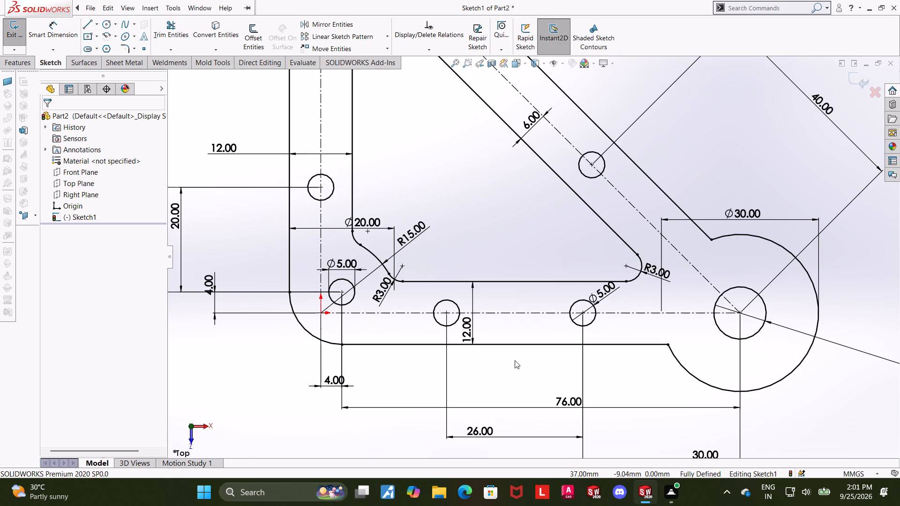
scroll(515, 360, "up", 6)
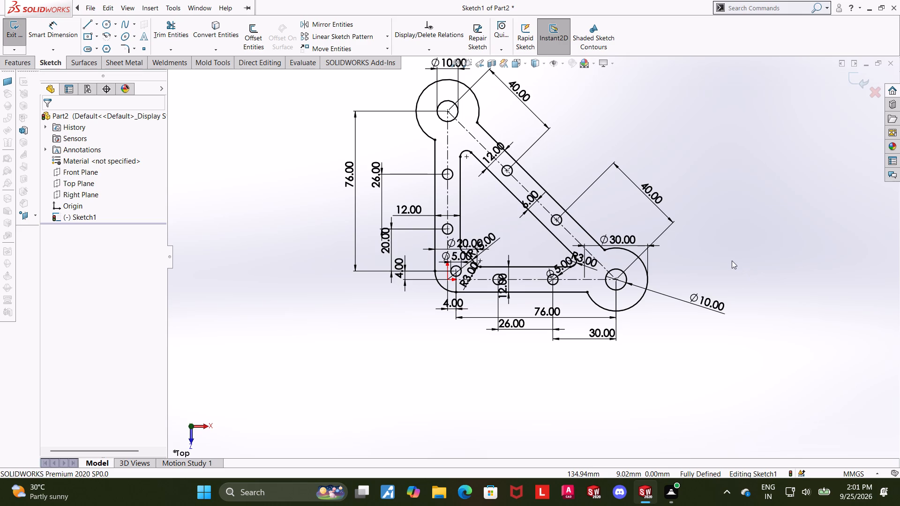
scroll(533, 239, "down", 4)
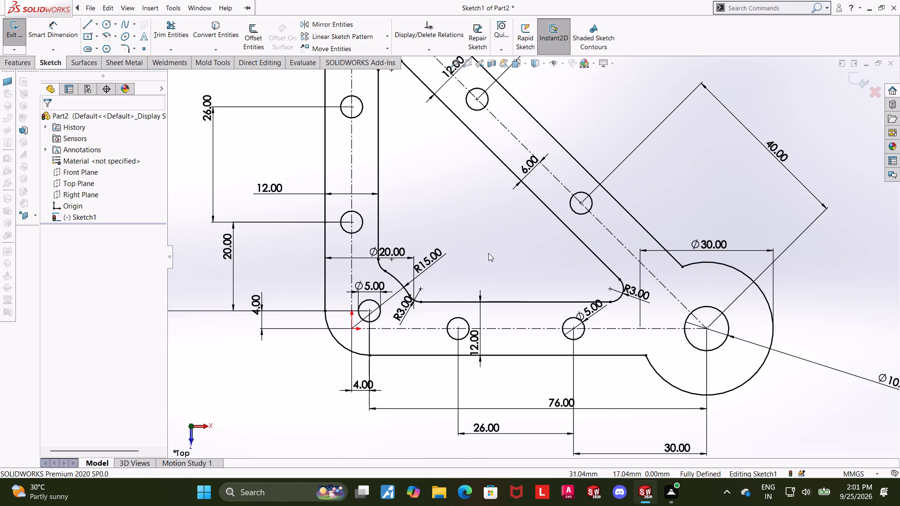
Exit the finished sketch and extrude the triangular link profile 10 mm with the Mid Plane end condition.
scroll(396, 239, "down", 1)
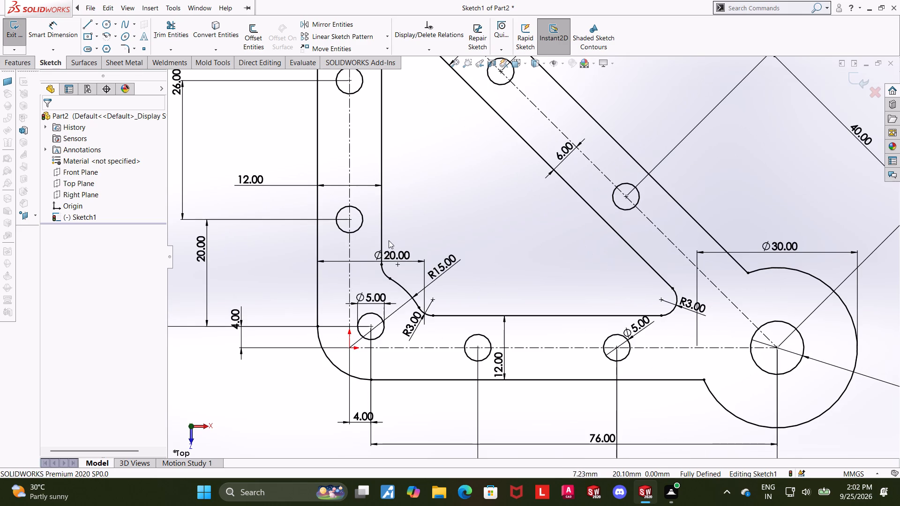
scroll(404, 238, "up", 4)
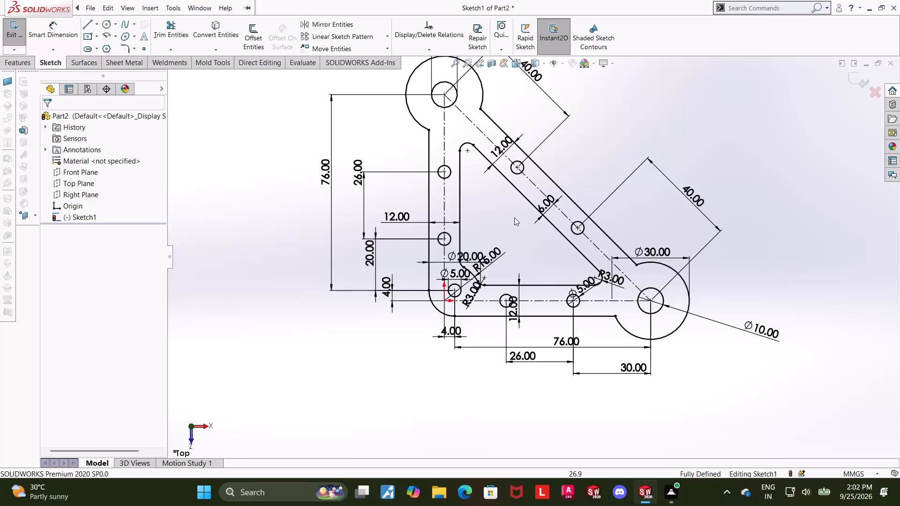
scroll(660, 212, "up", 4)
left_click(863, 73)
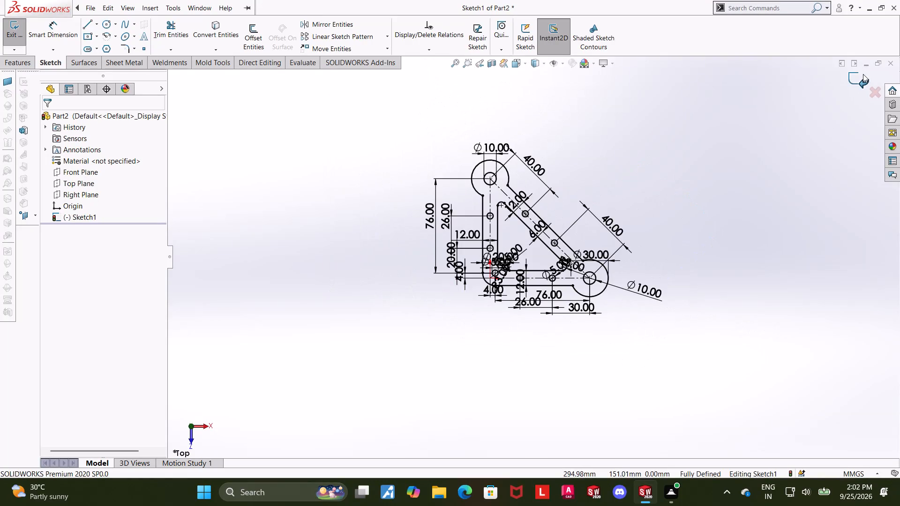
middle_click_drag(663, 294, 685, 207)
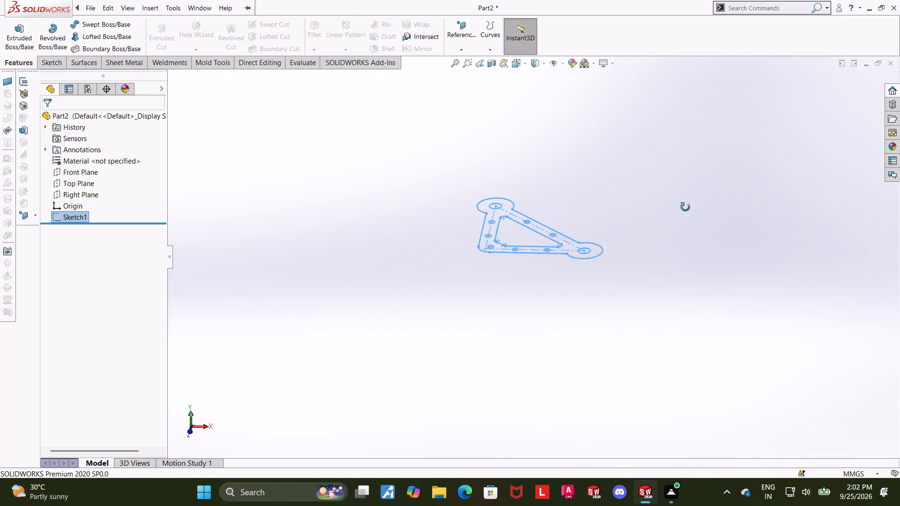
middle_click_drag(685, 207, 647, 233)
scroll(580, 158, "down", 2)
scroll(511, 305, "down", 1)
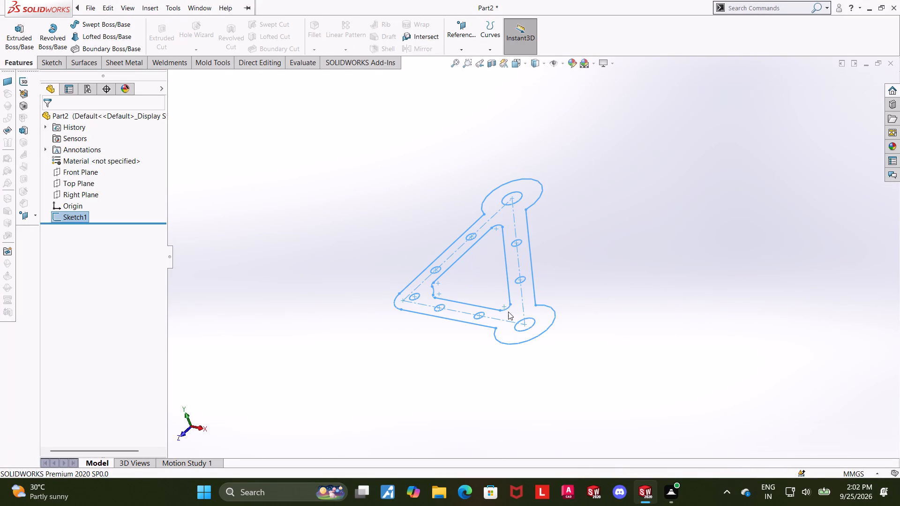
left_click(18, 34)
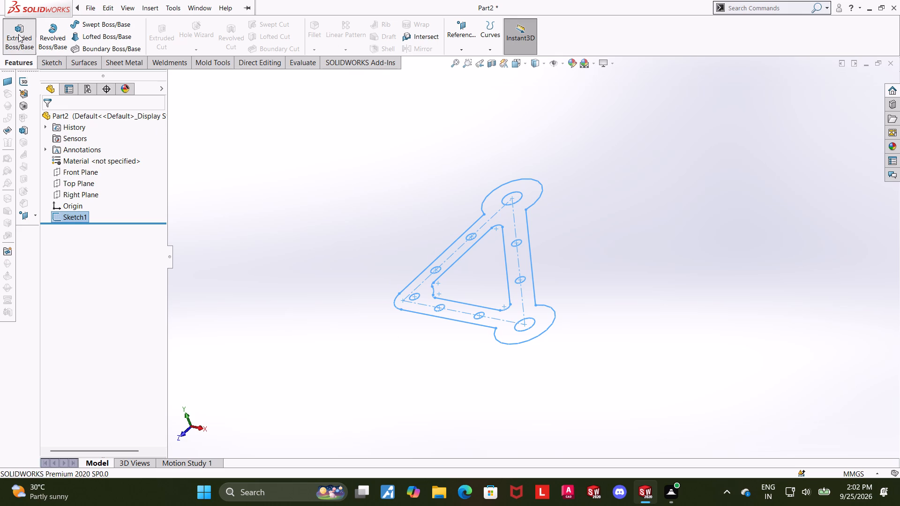
middle_click_drag(243, 191, 261, 198)
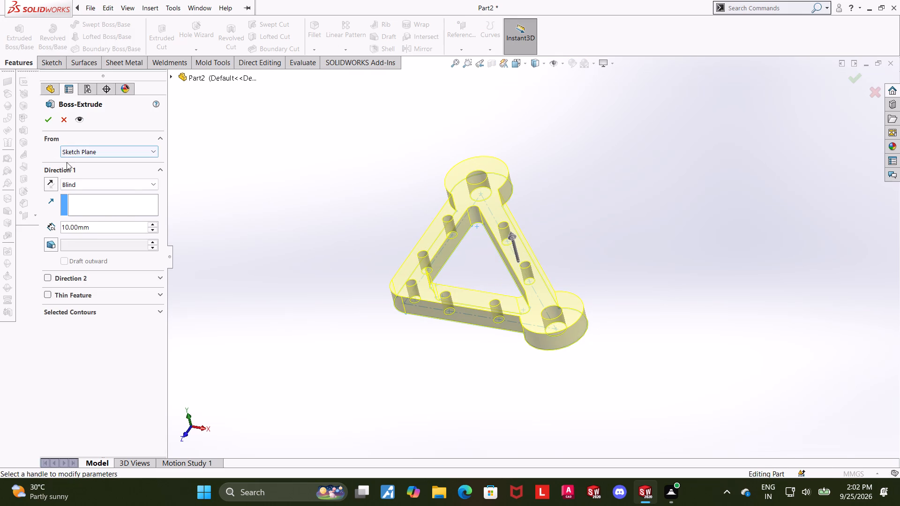
left_click(76, 186)
left_click(91, 233)
left_click(49, 119)
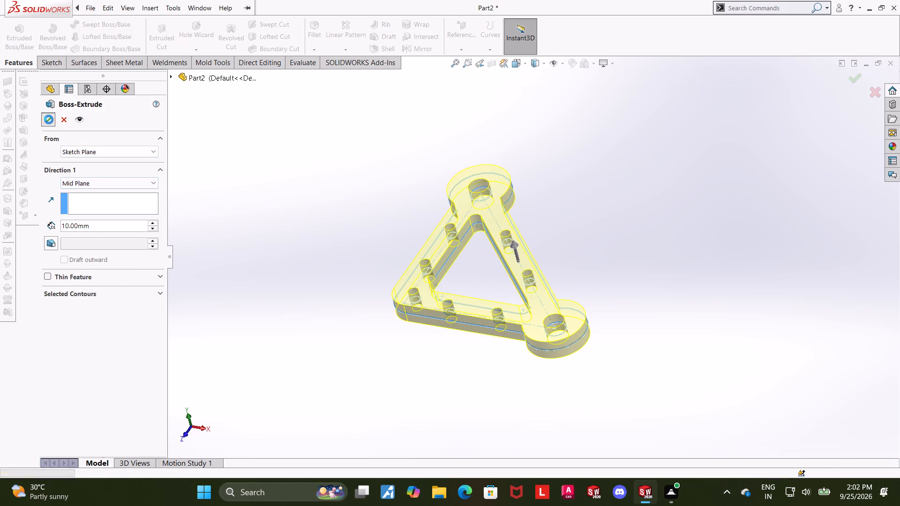
left_click(317, 183)
scroll(268, 287, "up", 1)
middle_click_drag(304, 267, 291, 273)
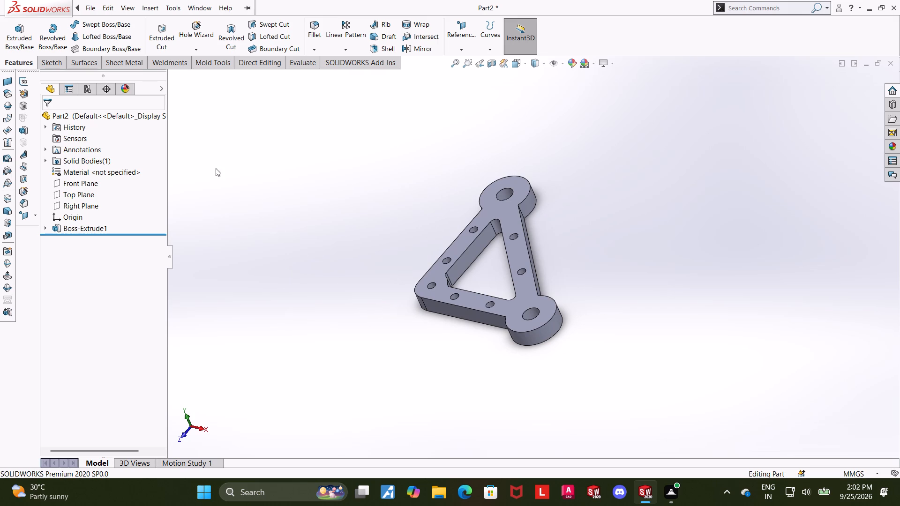
Save the part in the Downloads folder under the file name web plate.
left_click(122, 126)
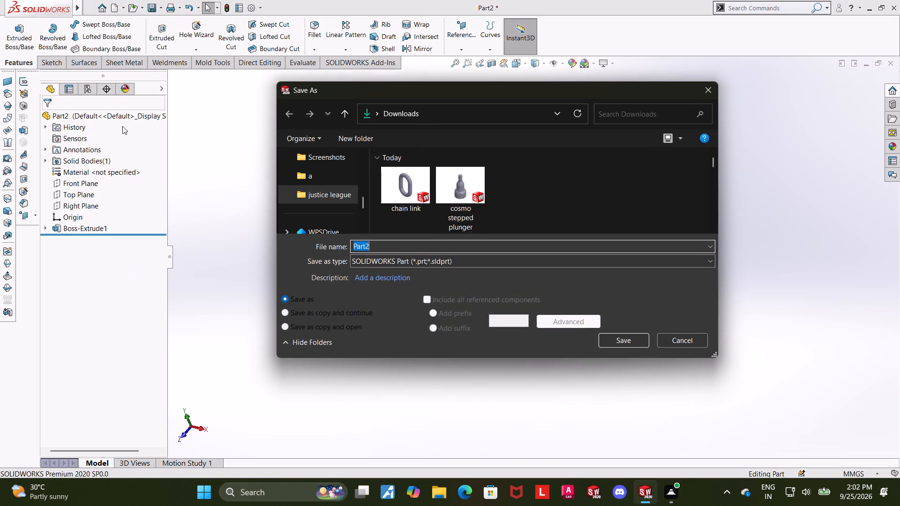
type("web plate")
key("space")
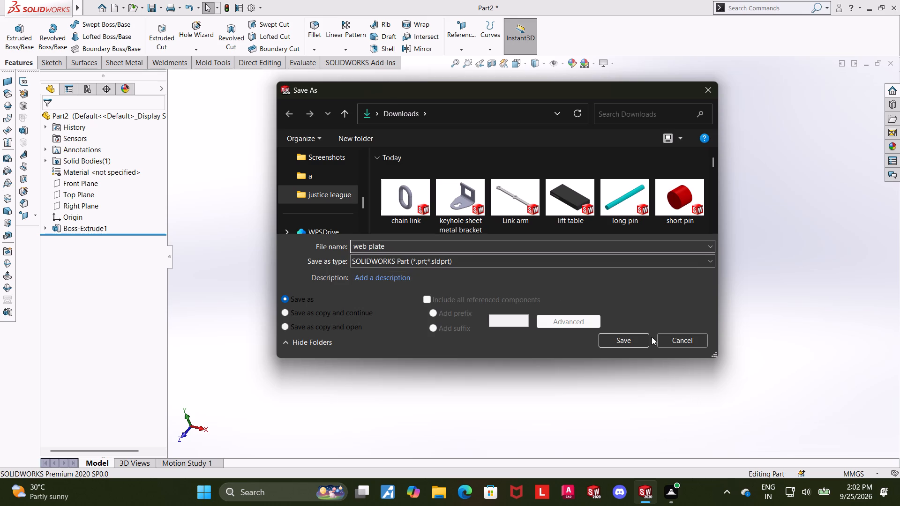
left_click(621, 335)
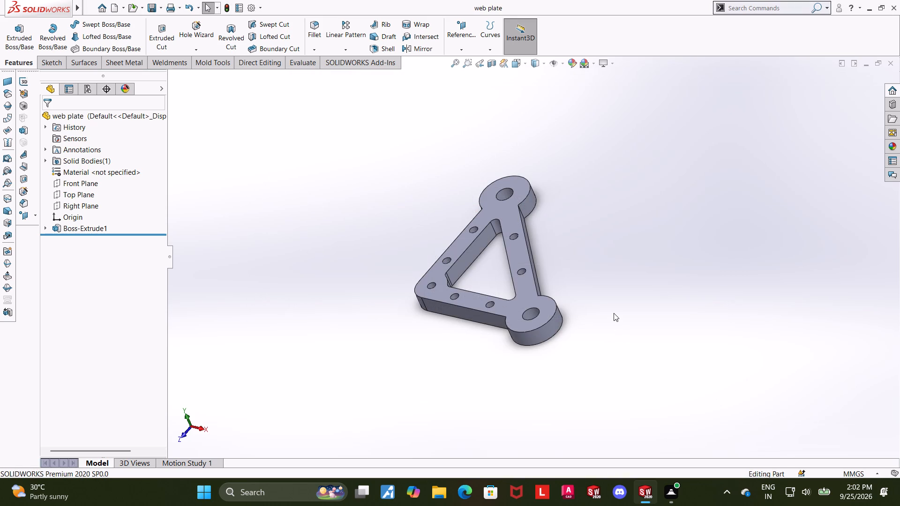
Apply a red colour appearance from the standard swatches to the whole web plate part.
scroll(597, 342, "up", 1)
middle_click_drag(613, 323, 636, 312)
right_click(97, 121)
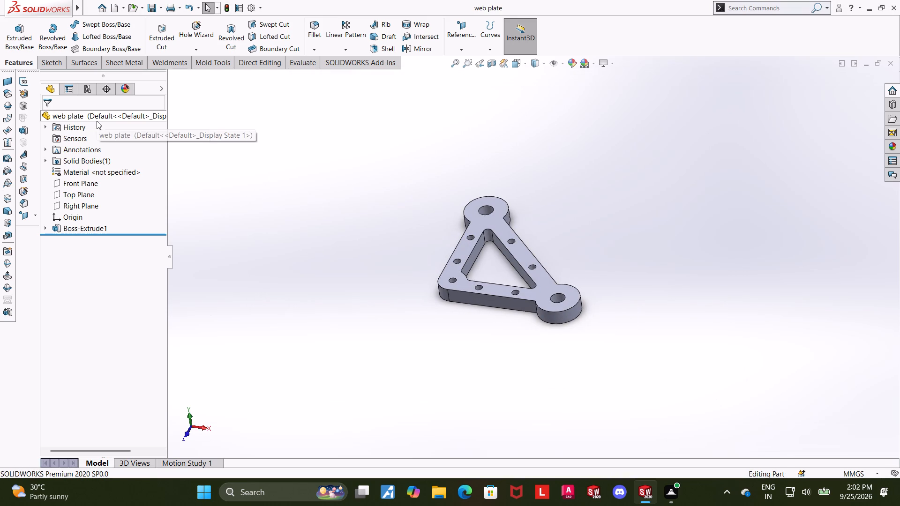
left_click(115, 111)
left_click(167, 130)
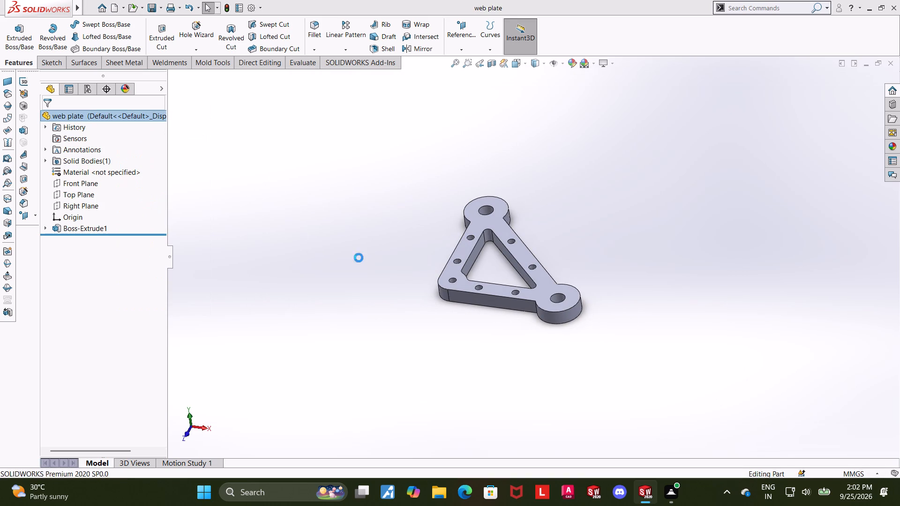
left_click(75, 356)
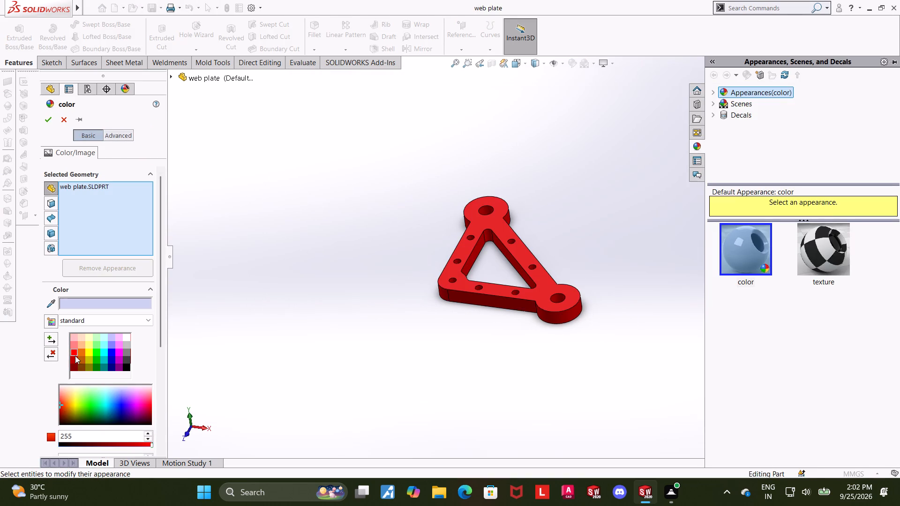
left_click(53, 119)
left_click(264, 198)
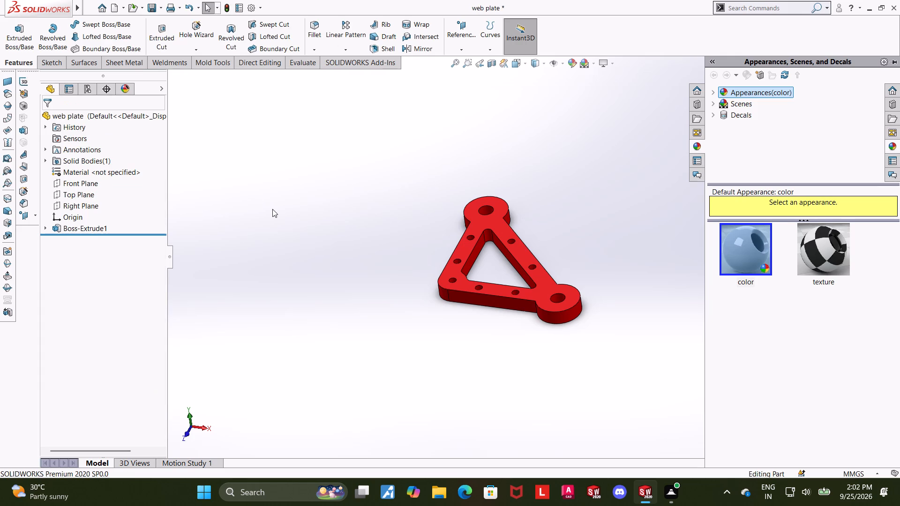
scroll(427, 224, "down", 1)
scroll(726, 264, "down", 2)
Create a new part document and start a sketch on its Top Plane.
left_click(115, 6)
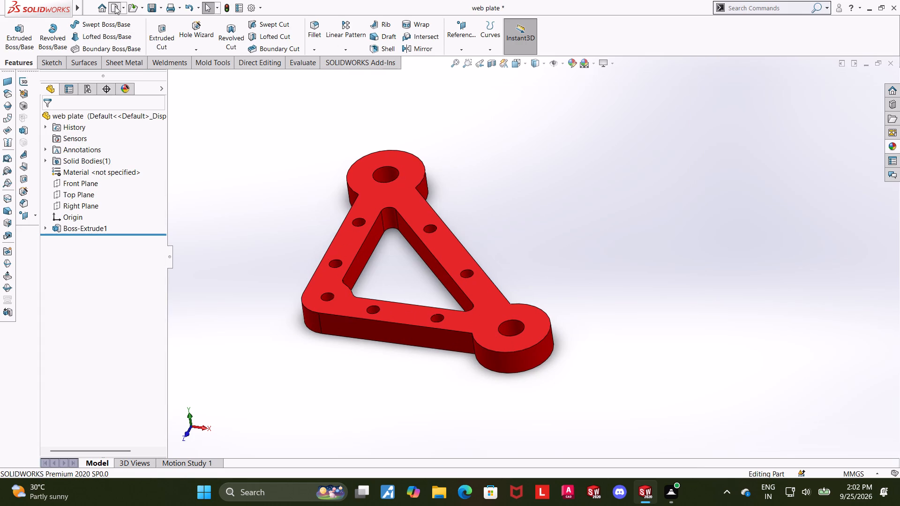
double_click(230, 221)
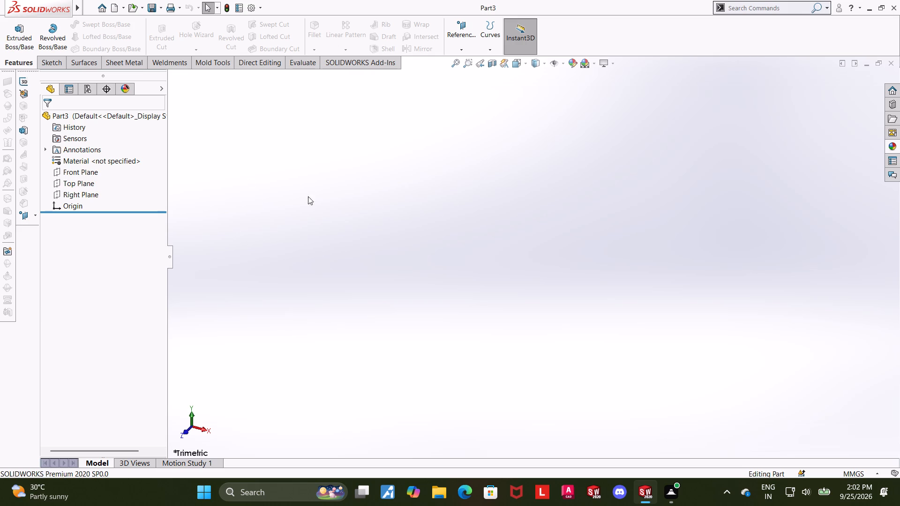
left_click(83, 182)
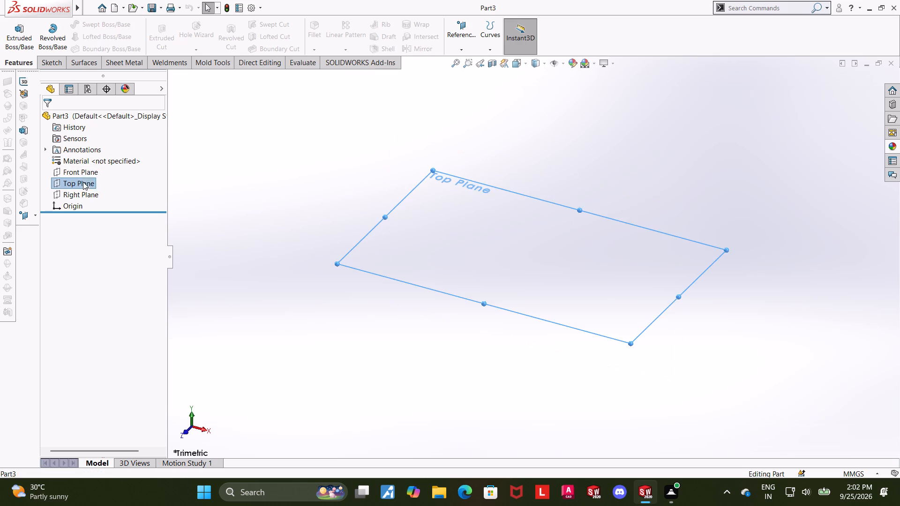
left_click(92, 168)
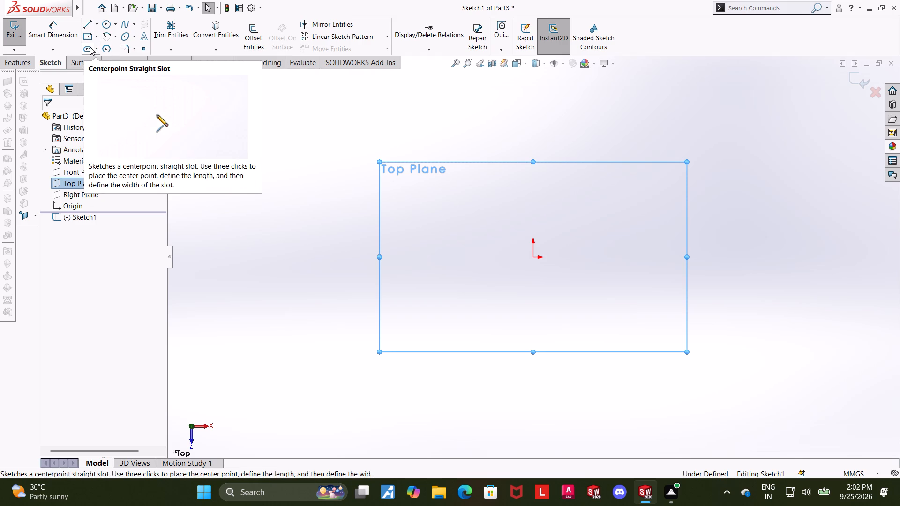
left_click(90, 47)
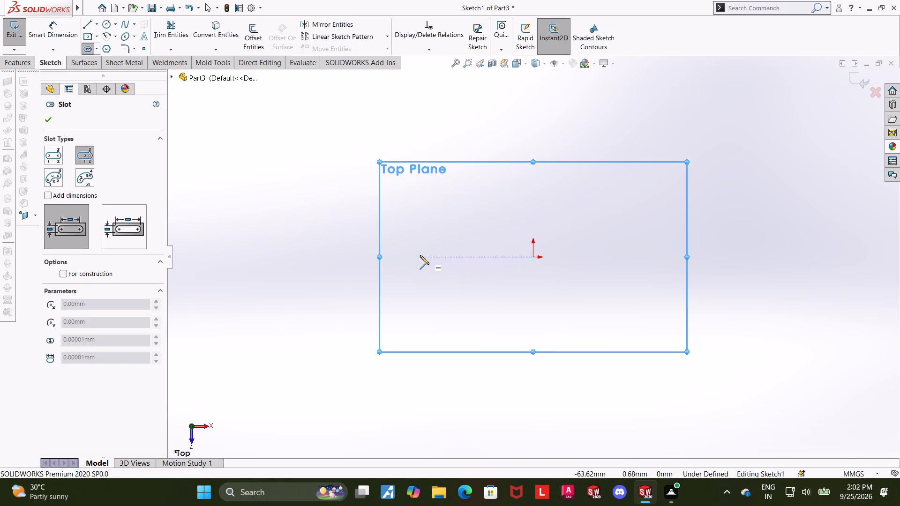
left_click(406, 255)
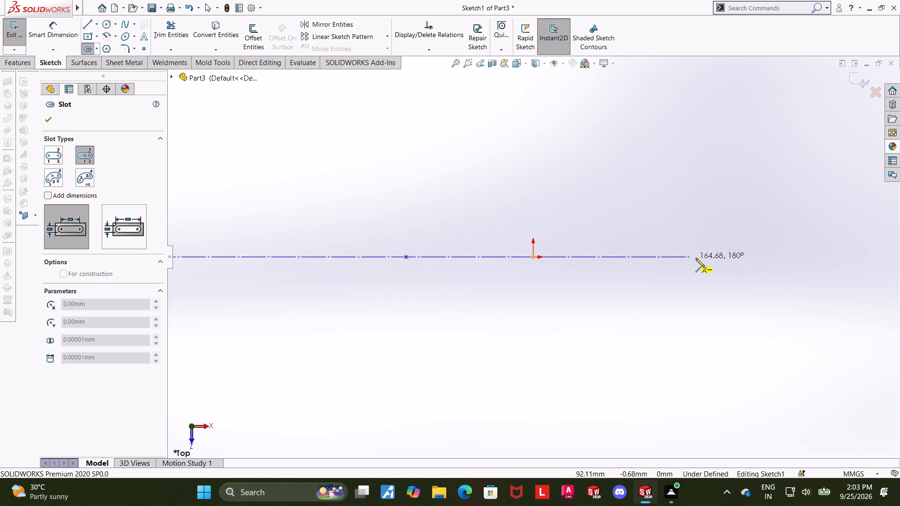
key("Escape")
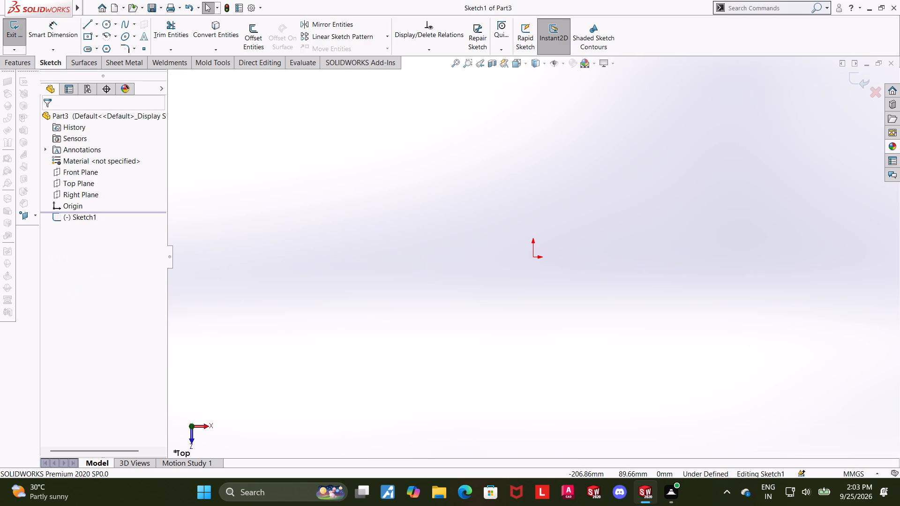
Sketch a horizontal centerpoint straight slot centred on the origin, about 142 mm between arc centres and about 90 mm wide.
left_click(89, 51)
left_click(532, 255)
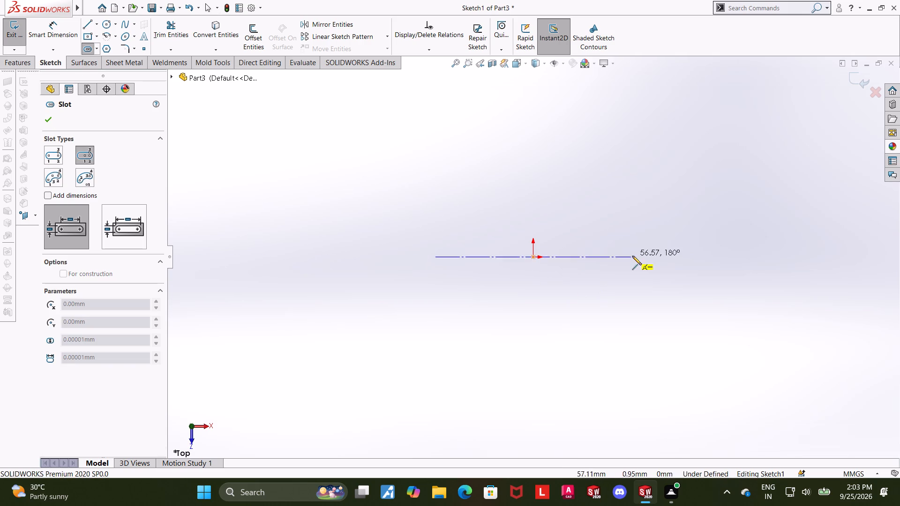
left_click(656, 259)
left_click(680, 179)
key("Escape")
key("Escape")
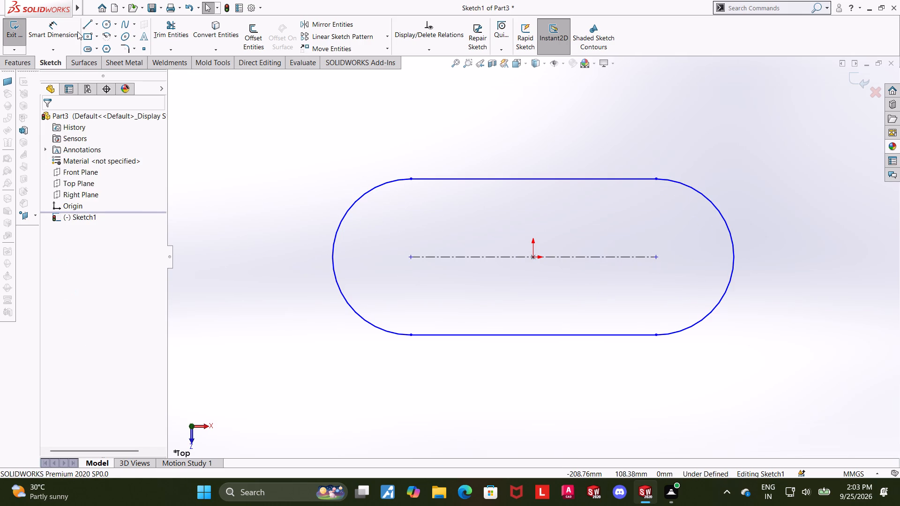
Dimension the radius of the slot's end arc as 10 mm.
left_click(60, 28)
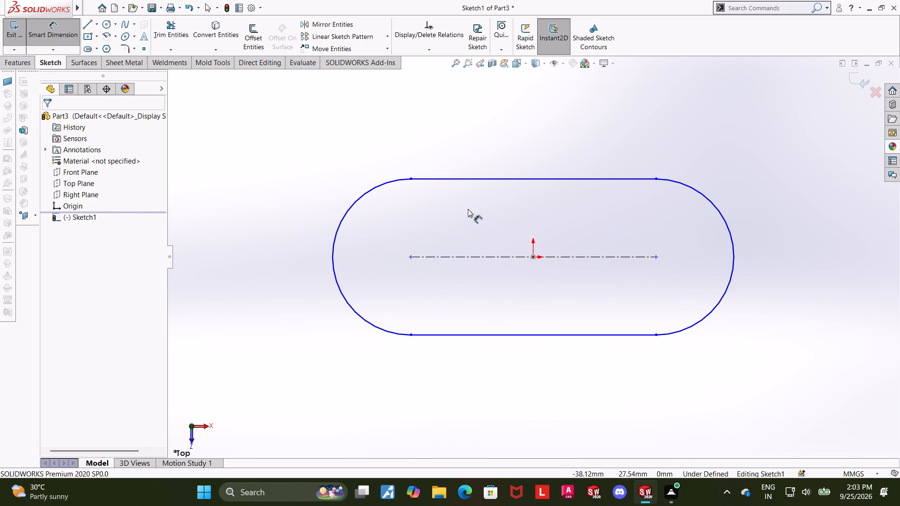
left_click(366, 195)
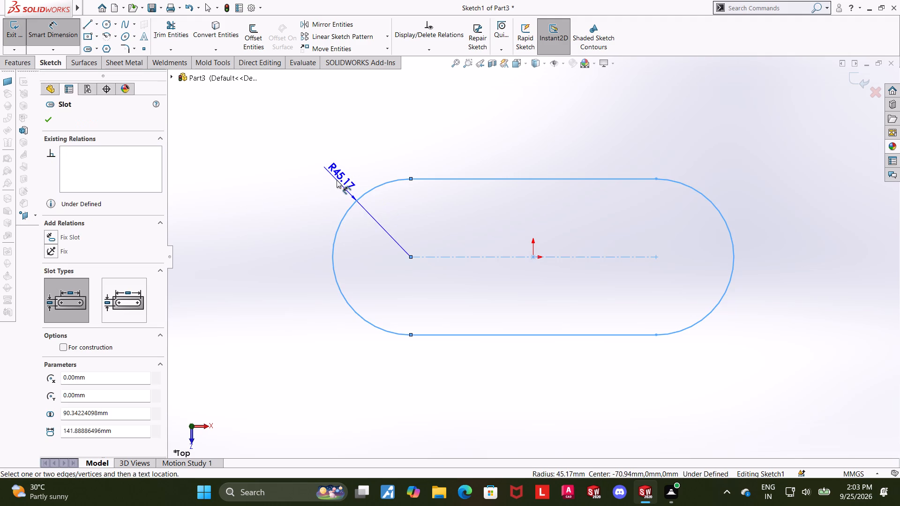
left_click(337, 180)
key("1")
key("0")
key("Return")
key("Escape")
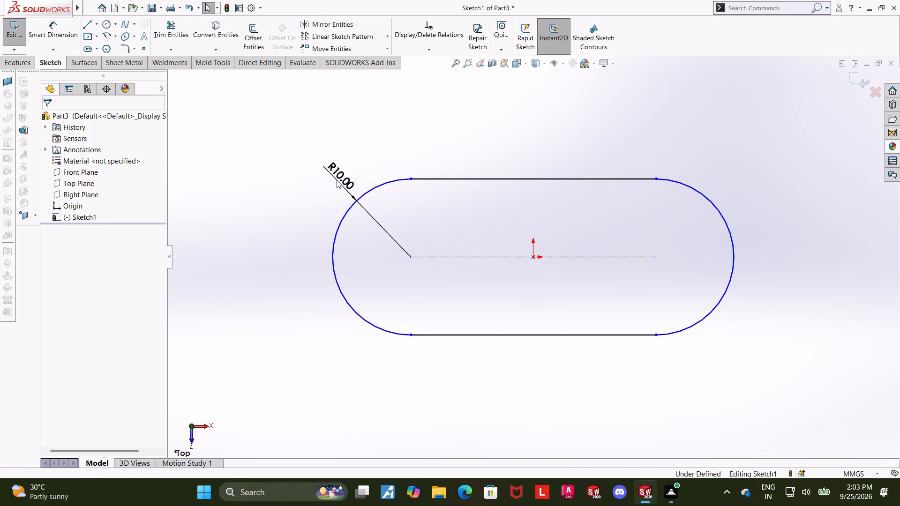
key("Escape")
Dimension the distance between the slot's two arc centres as 100 mm.
left_click(60, 41)
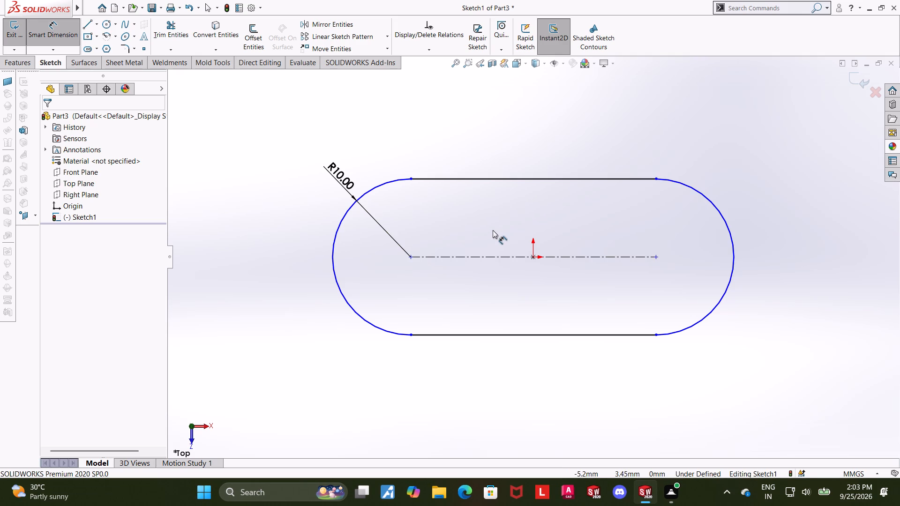
left_click(409, 256)
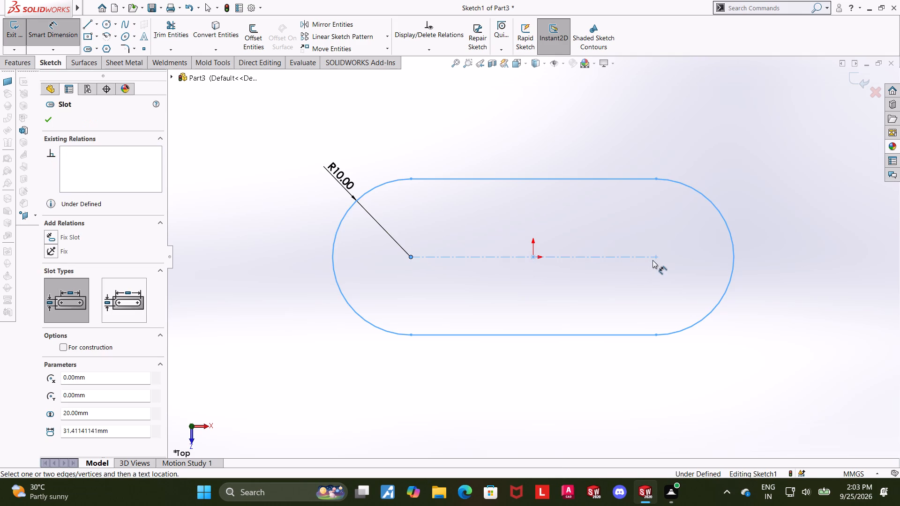
left_click(654, 258)
left_click(562, 134)
type("100")
key("Return")
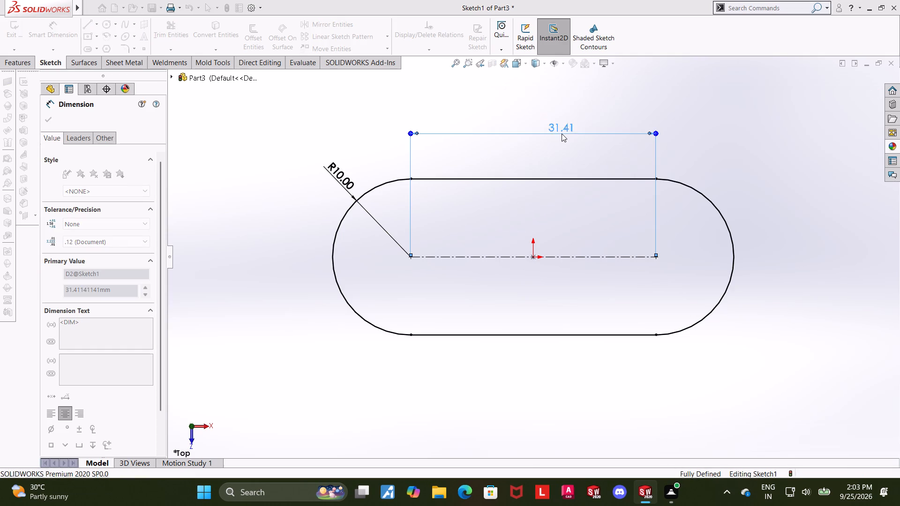
scroll(485, 142, "up", 10)
scroll(560, 266, "down", 2)
left_click(486, 270)
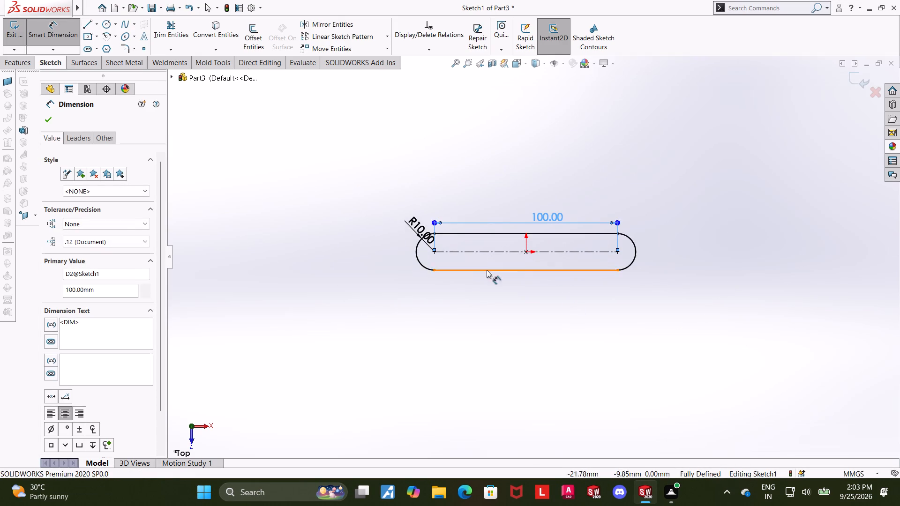
scroll(515, 271, "down", 2)
key("Escape")
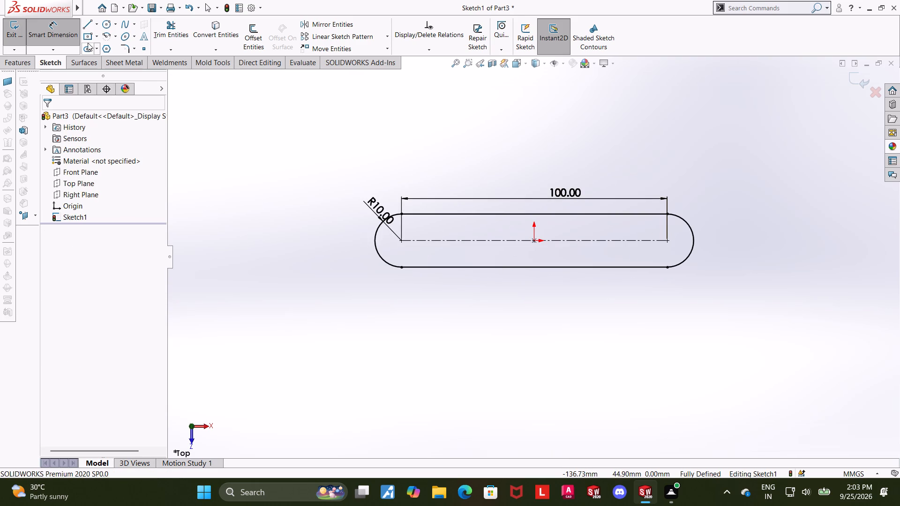
key("Escape")
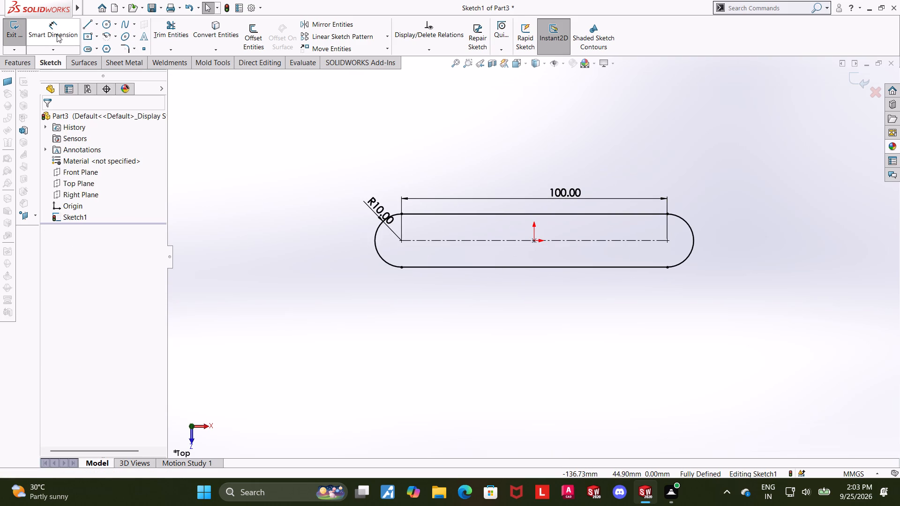
Sketch a circle about 12 mm in diameter centred on the slot's left arc centre.
left_click(57, 34)
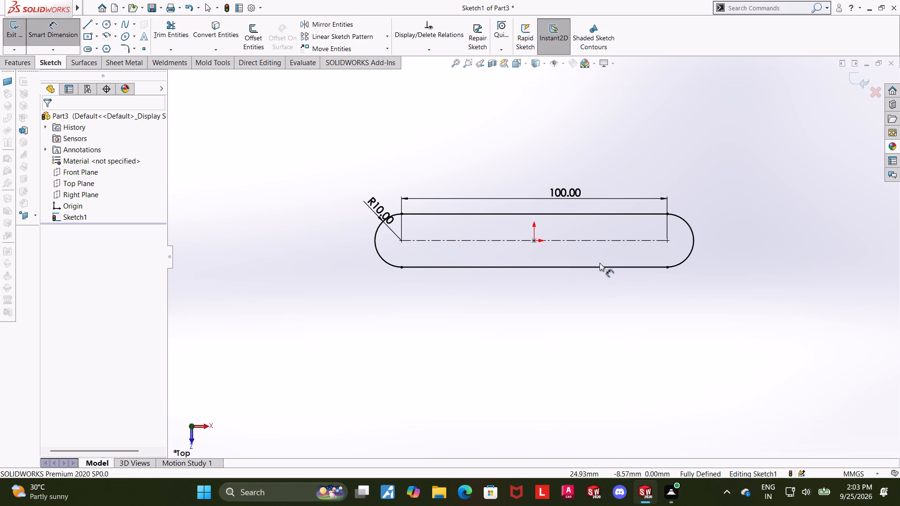
key("Escape")
left_click(109, 21)
scroll(443, 252, "down", 2)
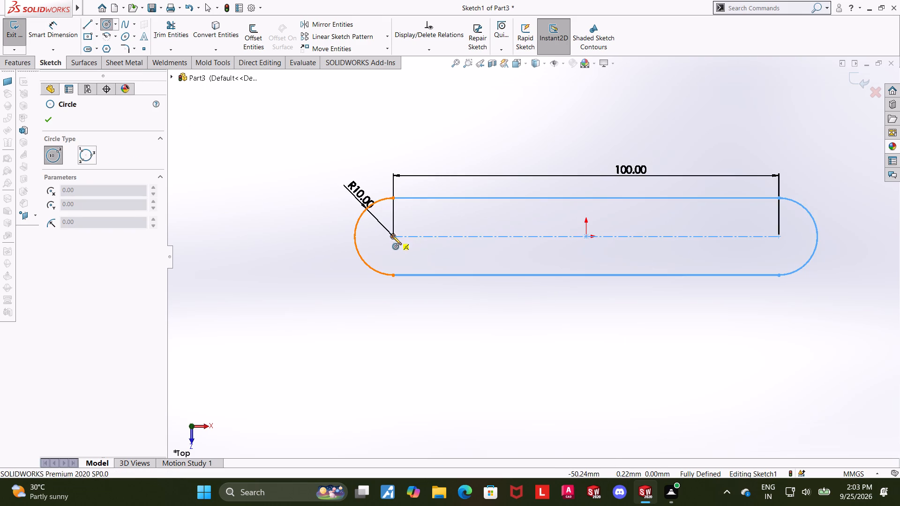
left_click(392, 236)
left_click(411, 222)
key("Escape")
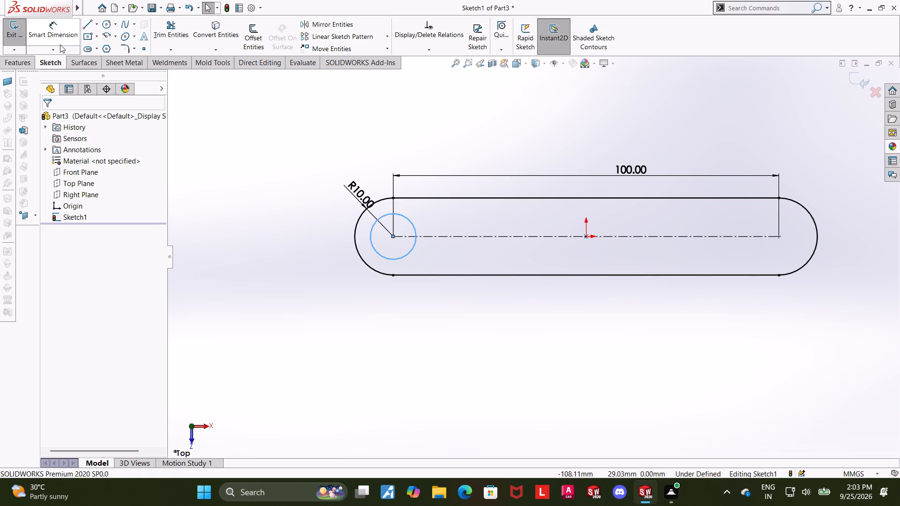
Dimension the left circle's diameter as 10 mm.
left_click(60, 45)
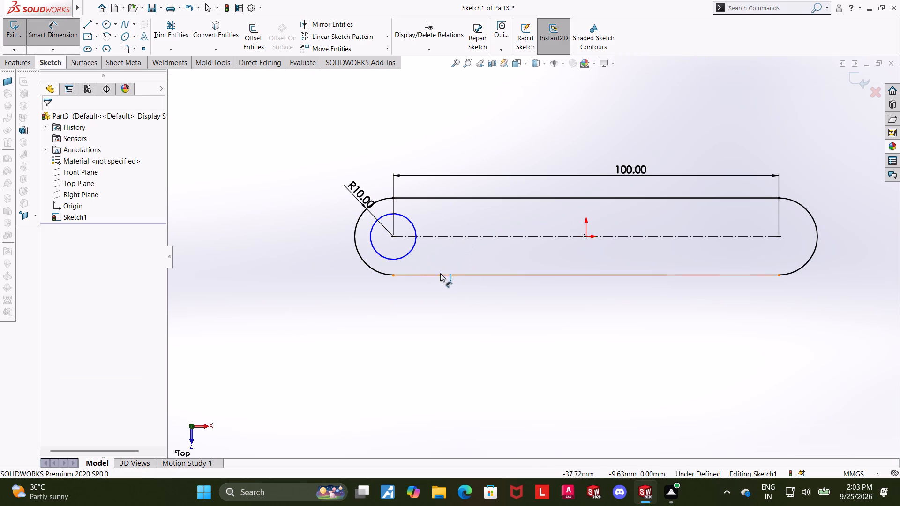
left_click(412, 251)
left_click(418, 255)
key("1")
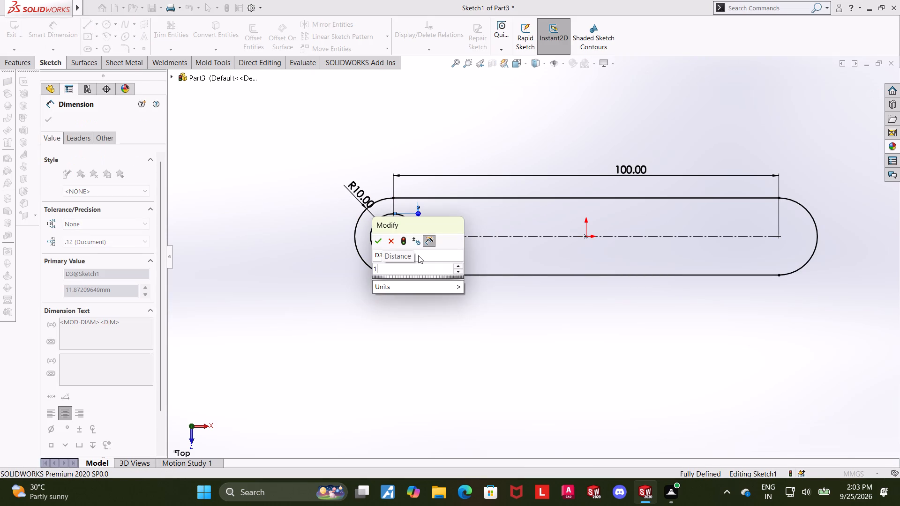
key("0")
key("Return")
key("Escape")
key("Escape")
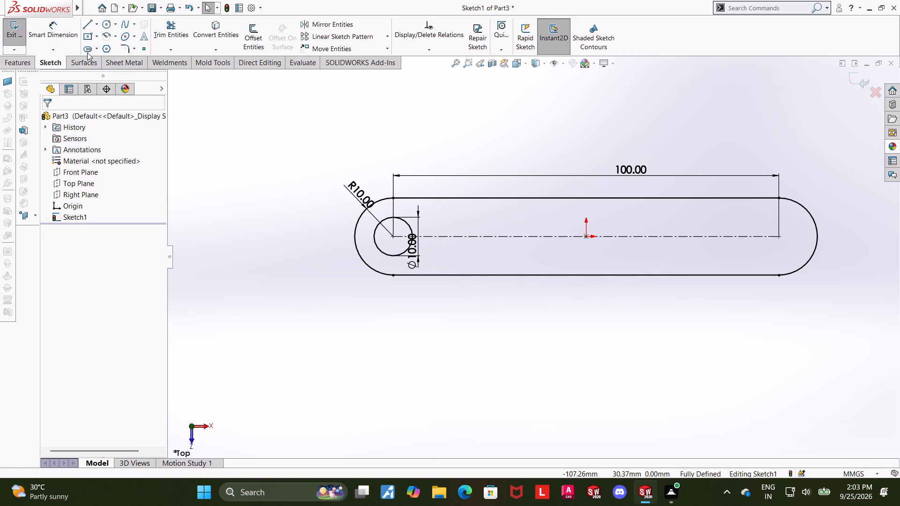
Sketch a second circle centred on the slot's right arc centre, smaller than the end arc.
left_click(106, 29)
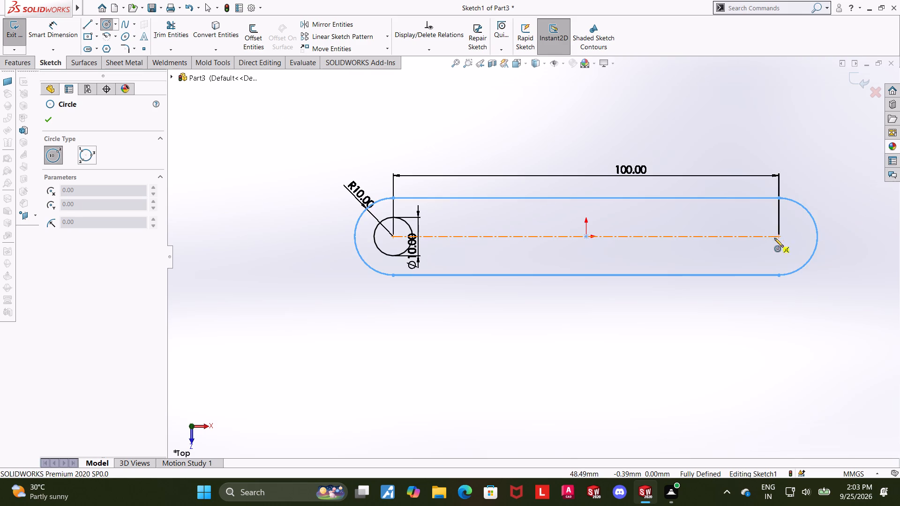
left_click(779, 238)
left_click(795, 222)
key("Escape")
key("Escape")
Dimension the right circle's diameter as 10 mm.
left_click(51, 26)
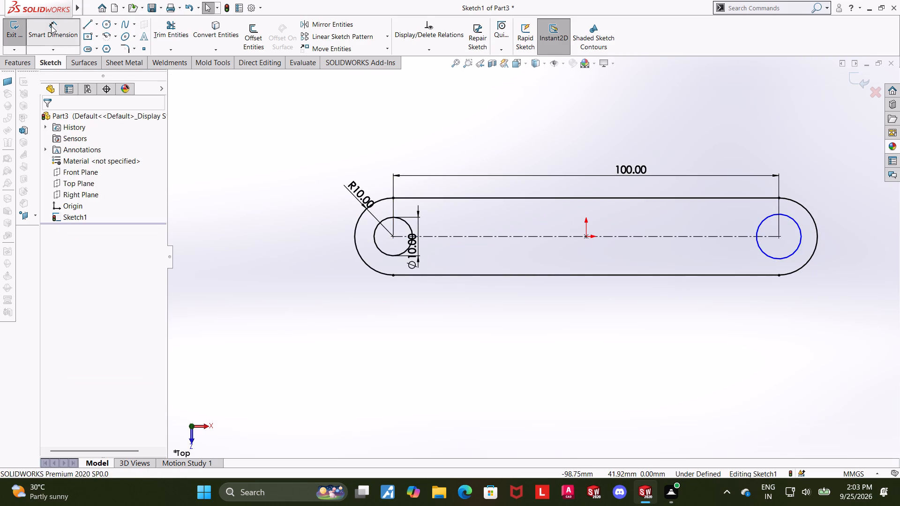
left_click(762, 252)
left_click(749, 255)
type("10")
key("Return")
key("Escape")
key("Escape")
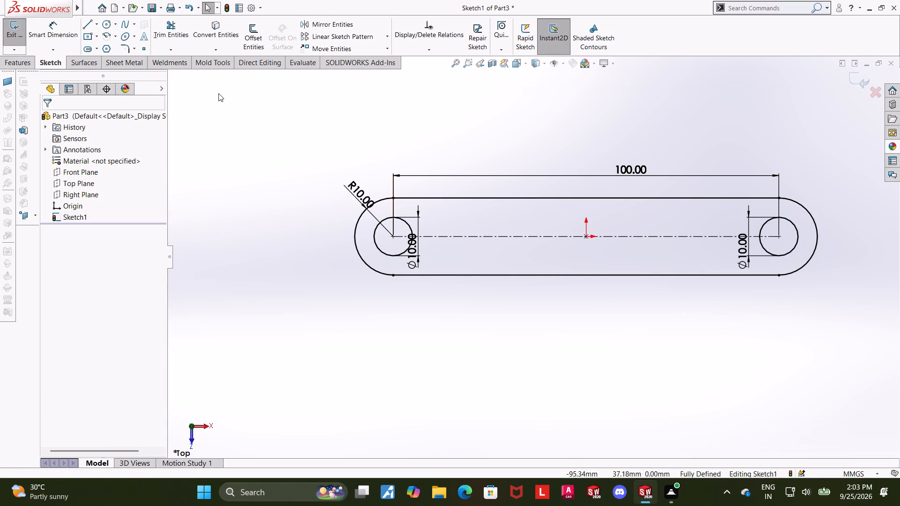
Sketch an inner horizontal centerpoint slot on the origin, about 71 mm between arc centres and about 7.5 mm wide.
left_click(88, 49)
left_click(586, 236)
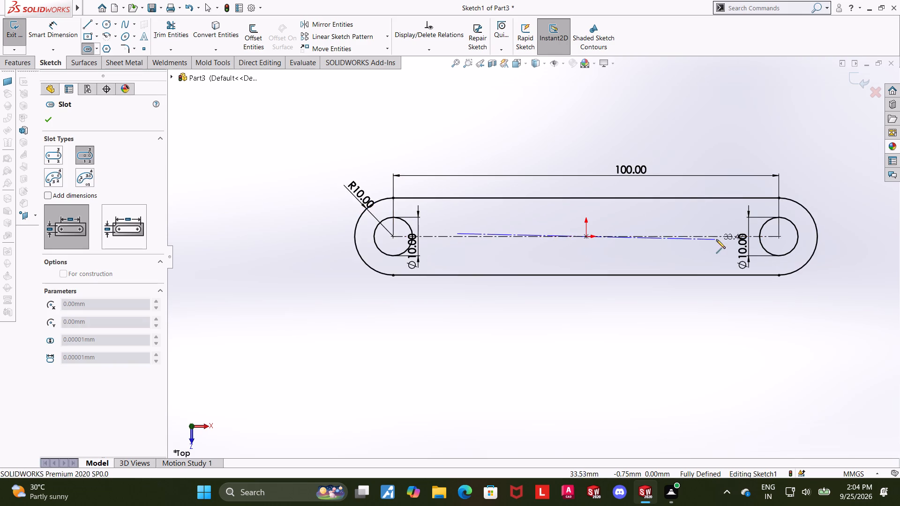
left_click(724, 237)
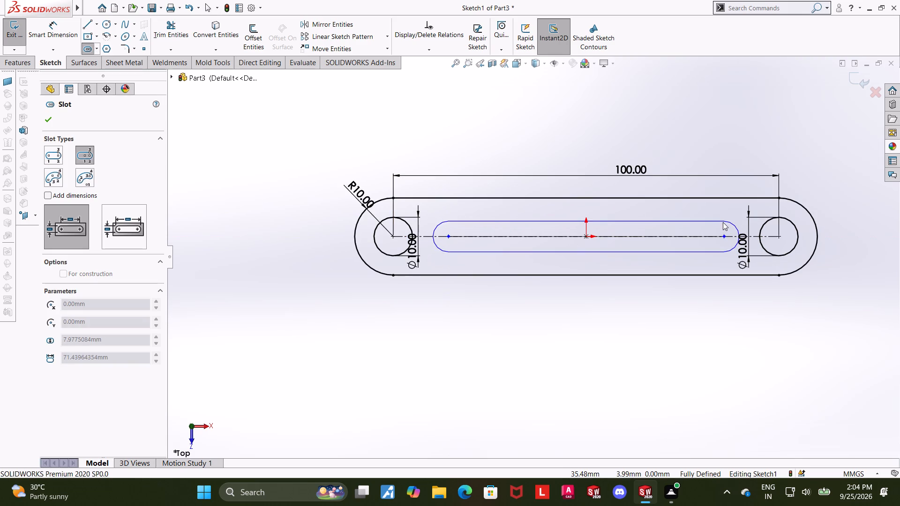
double_click(723, 222)
key("Escape")
key("Escape")
Dimension the radius of the inner slot's end arc as 5 mm.
left_click(45, 31)
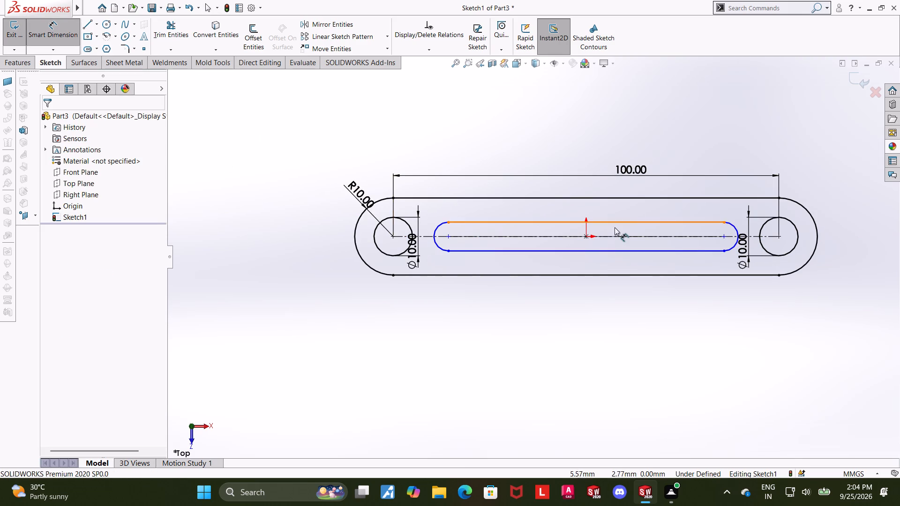
left_click(731, 226)
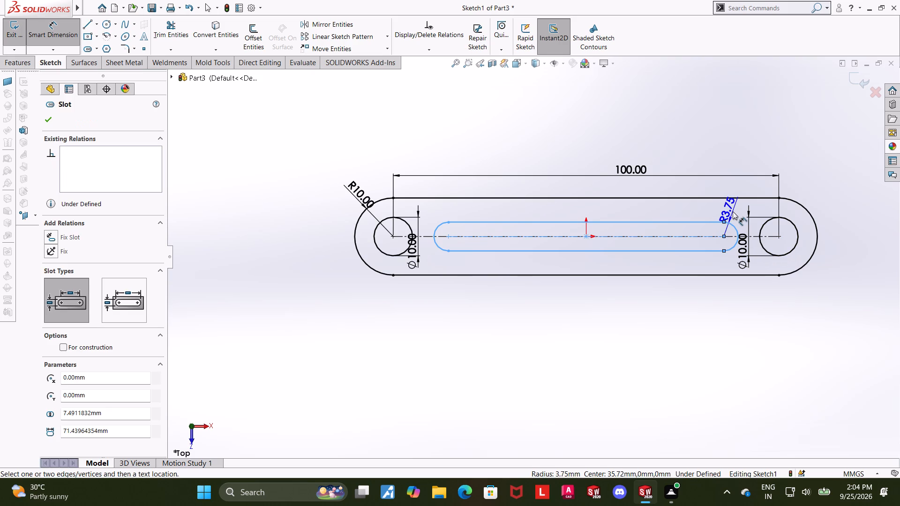
left_click(733, 211)
key("5")
key("Return")
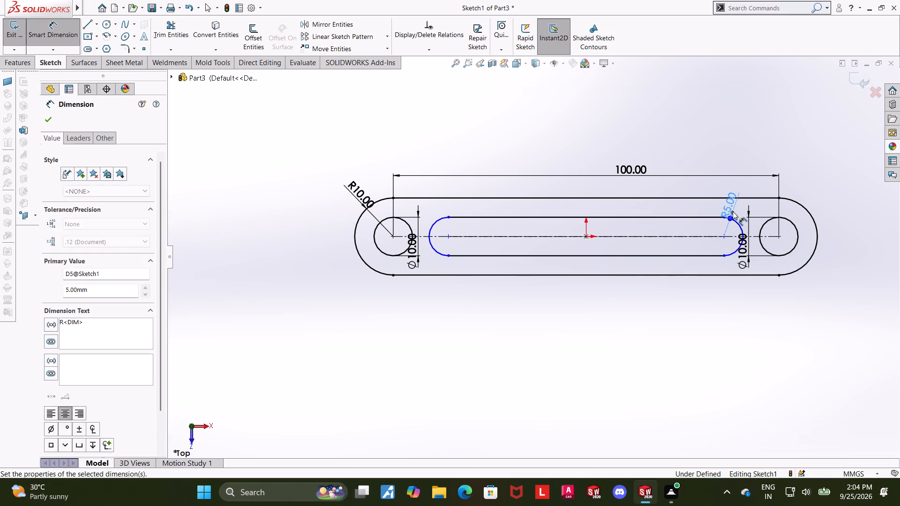
key("Escape")
key("Escape")
Dimension the distance between the inner slot's left arc centre and the left circle's centre as 15 mm.
left_click(50, 27)
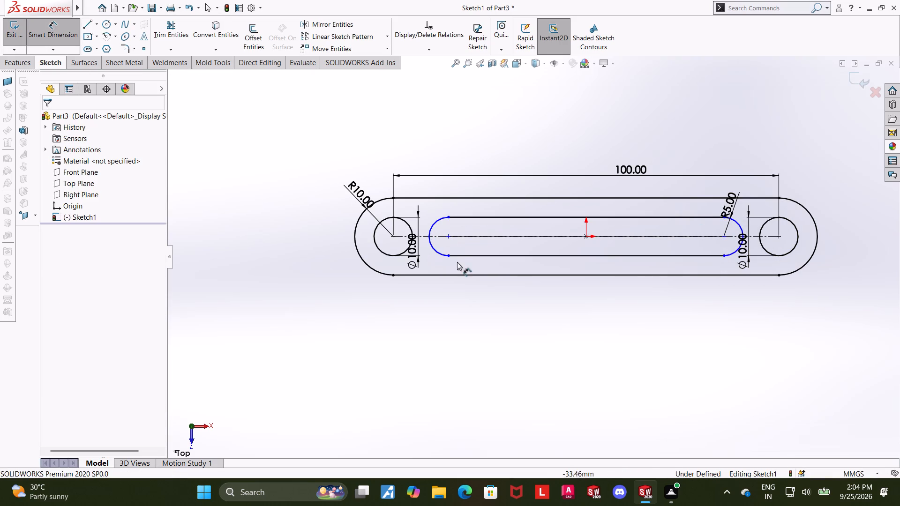
left_click(448, 236)
left_click(391, 235)
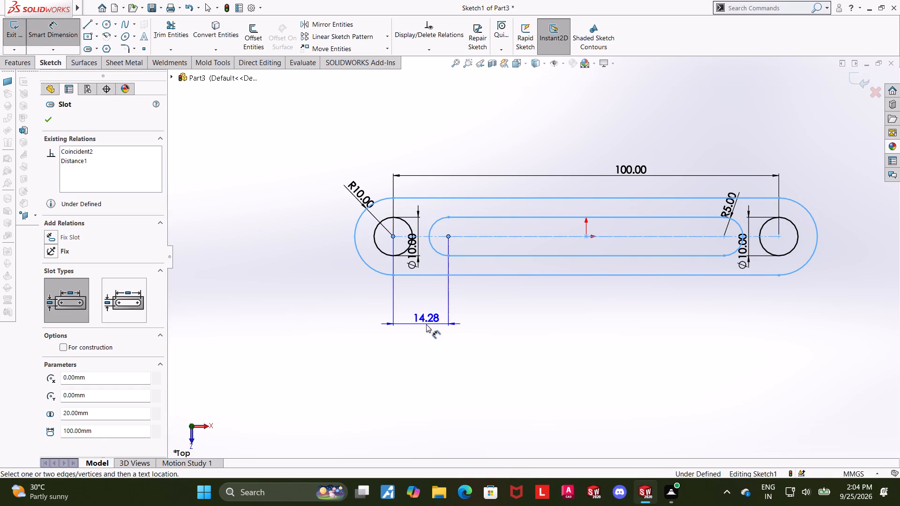
left_click(428, 320)
type("15")
key("Return")
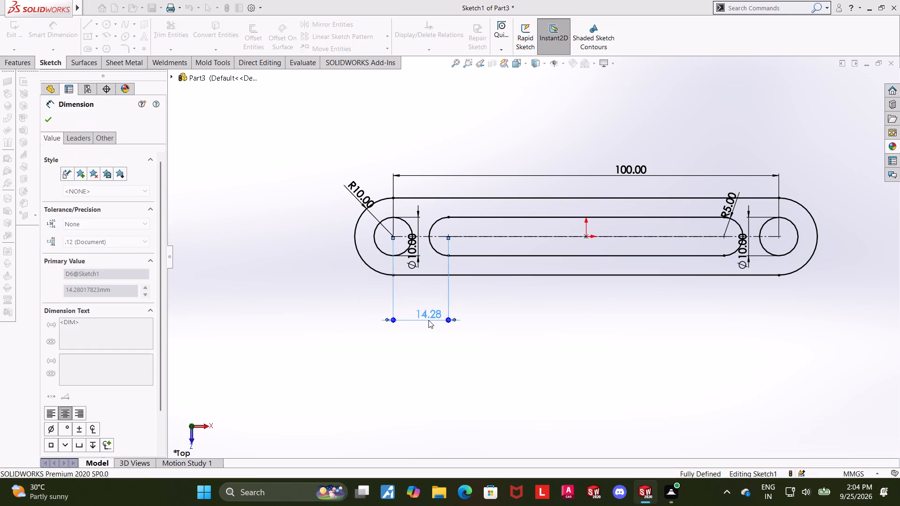
key("Escape")
key("Escape")
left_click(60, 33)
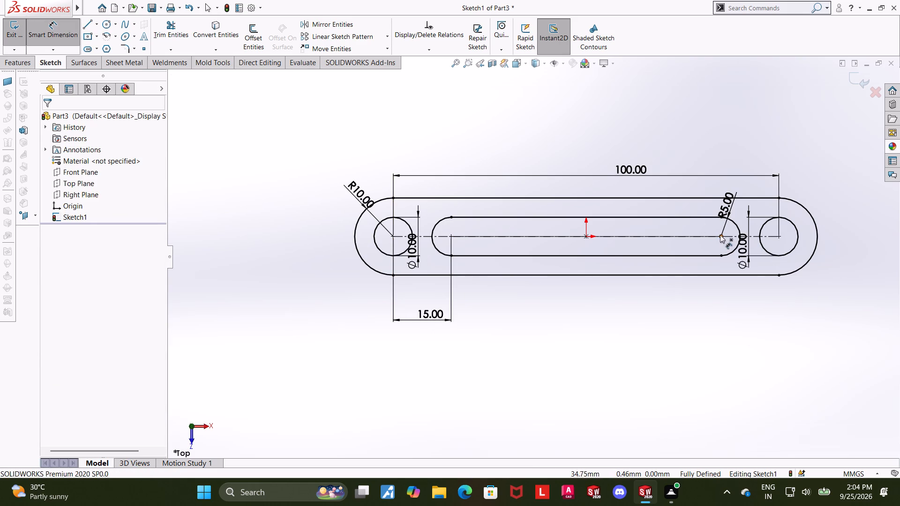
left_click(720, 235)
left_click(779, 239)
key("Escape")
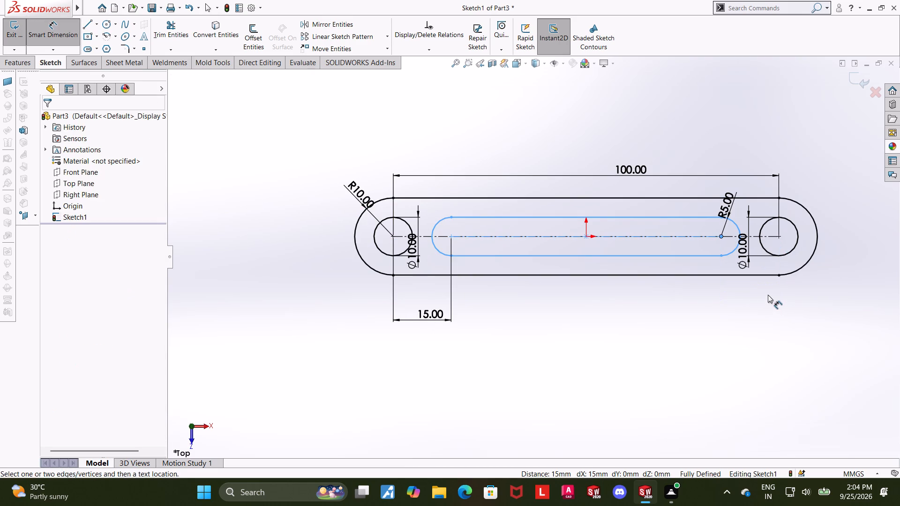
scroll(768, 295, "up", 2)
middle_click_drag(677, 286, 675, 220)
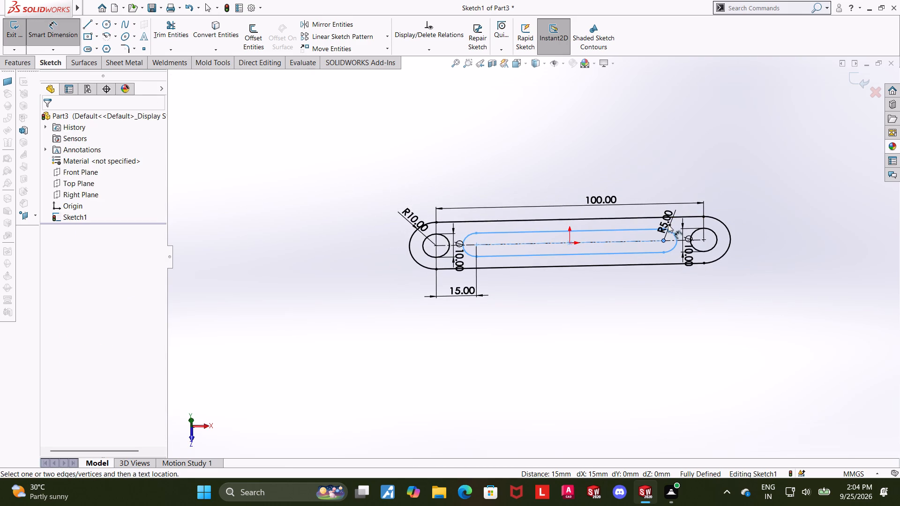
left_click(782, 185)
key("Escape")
Finish the sketch and extrude the link profile as a blind boss 5 mm deep.
left_click(849, 82)
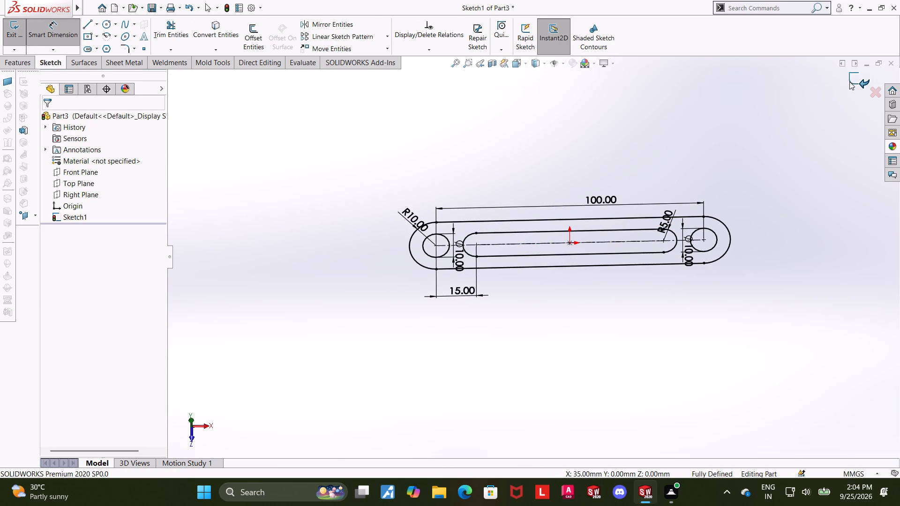
scroll(629, 242, "down", 2)
left_click(17, 32)
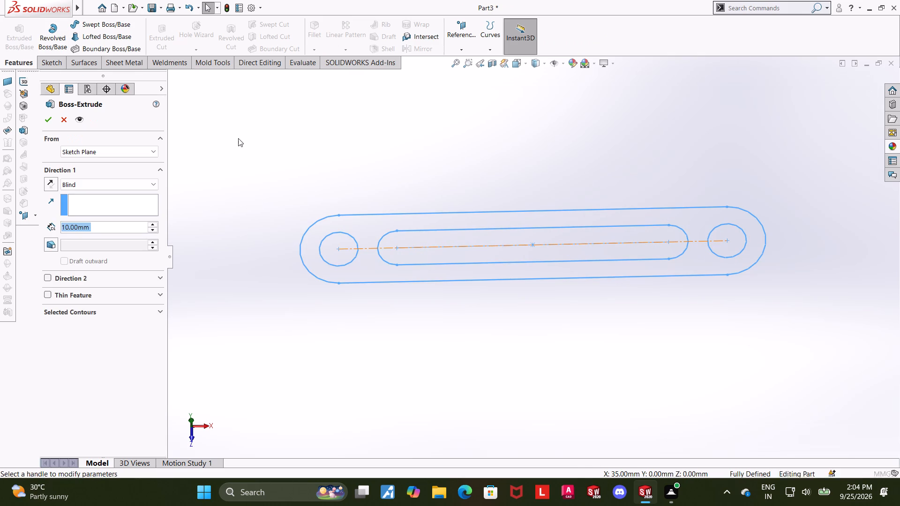
middle_click_drag(249, 144, 238, 143)
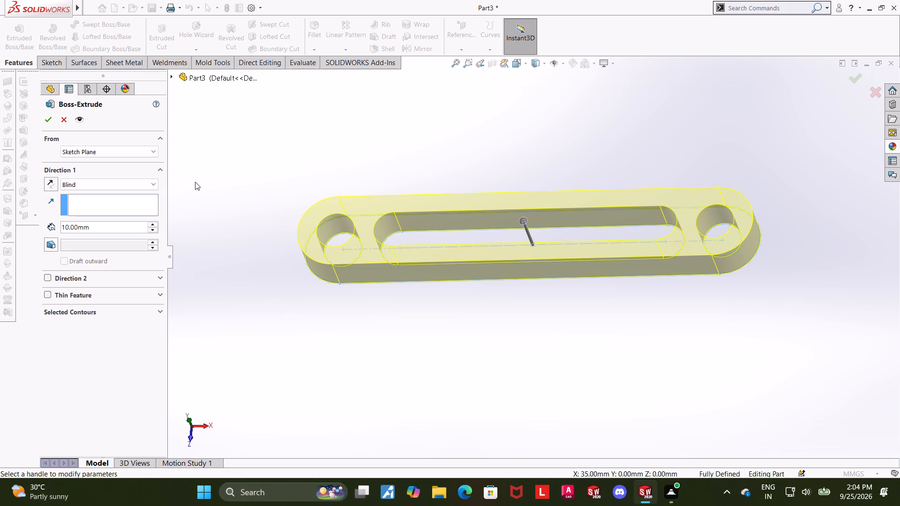
key("5")
left_click(109, 228)
left_click_drag(109, 228, 42, 221)
key("5")
key("Return")
left_click(44, 119)
left_click(255, 157)
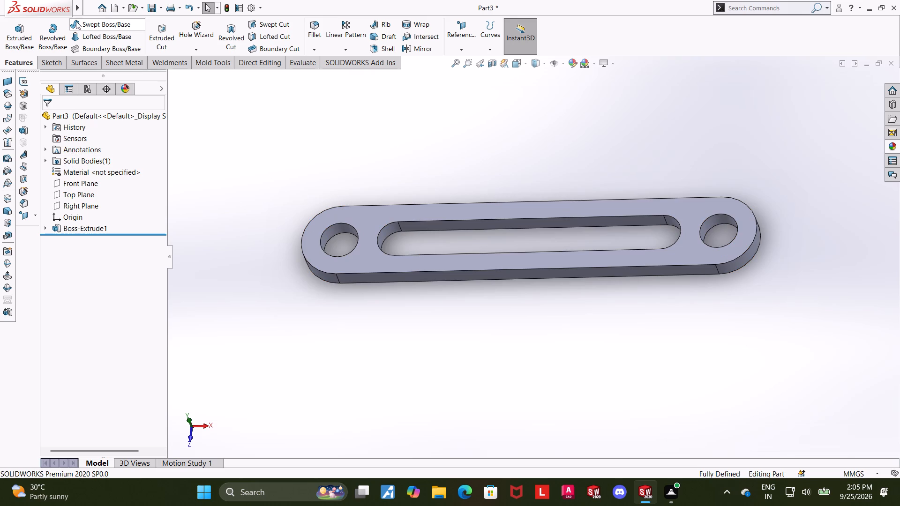
Save the part in the Downloads folder as "rocker link".
left_click(115, 126)
type("rocker link")
left_click(618, 344)
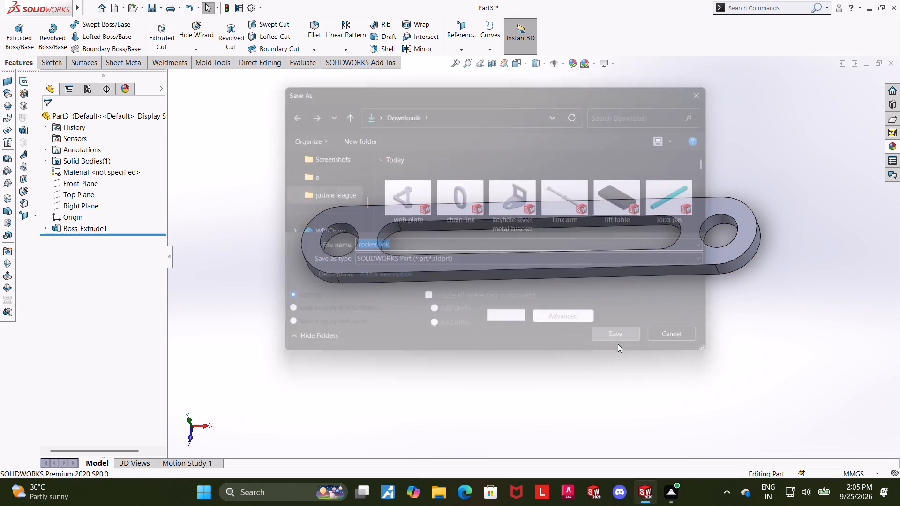
Apply a bright green colour from the standard swatches to the whole rocker link part.
right_click(52, 116)
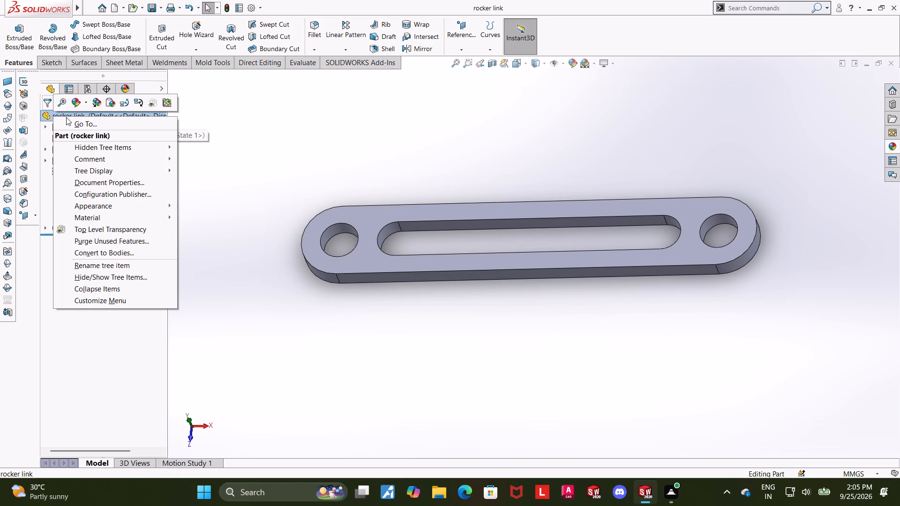
left_click(74, 108)
left_click(71, 101)
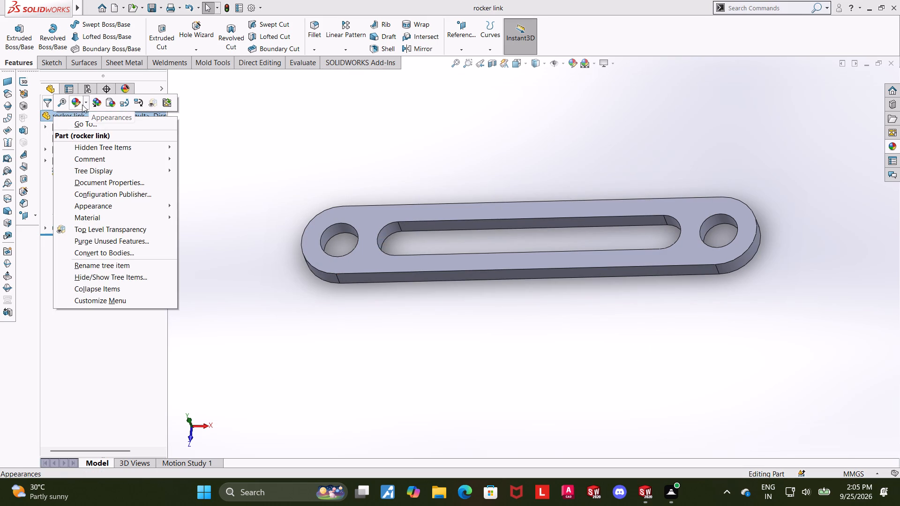
left_click(77, 98)
left_click(122, 126)
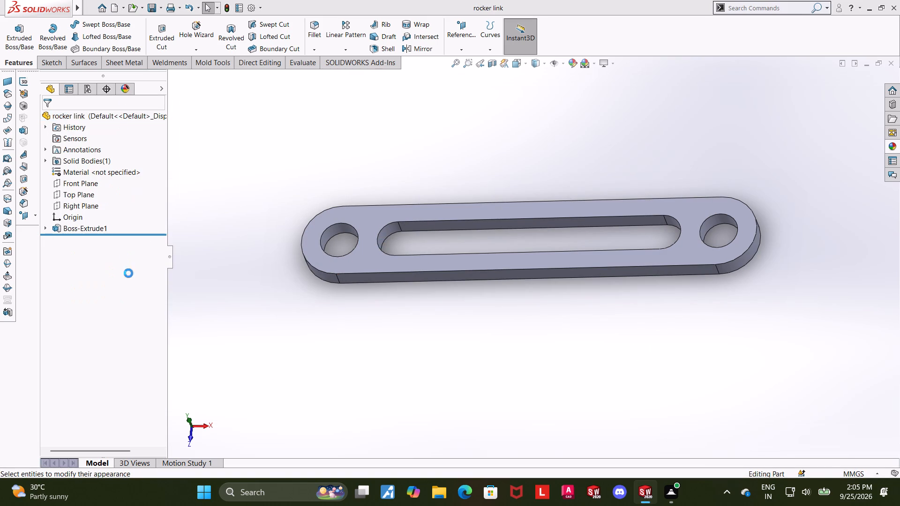
left_click(93, 350)
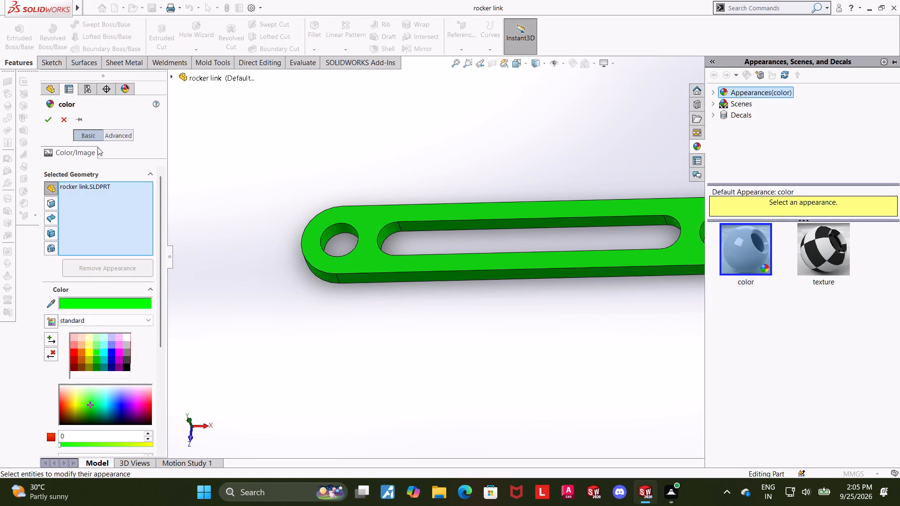
left_click(52, 116)
left_click(341, 150)
scroll(407, 183, "up", 4)
scroll(508, 187, "down", 3)
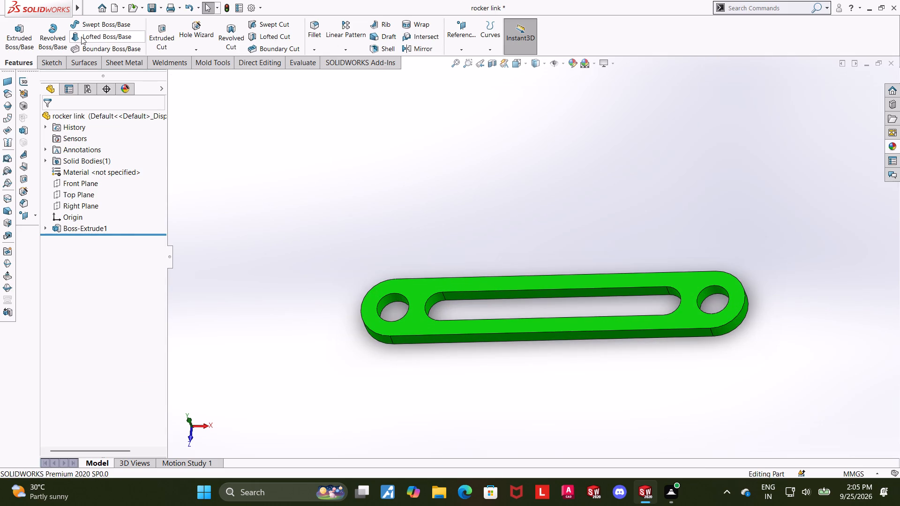
left_click(455, 183)
Create a new part document and start a sketch on its Top Plane.
left_click(115, 10)
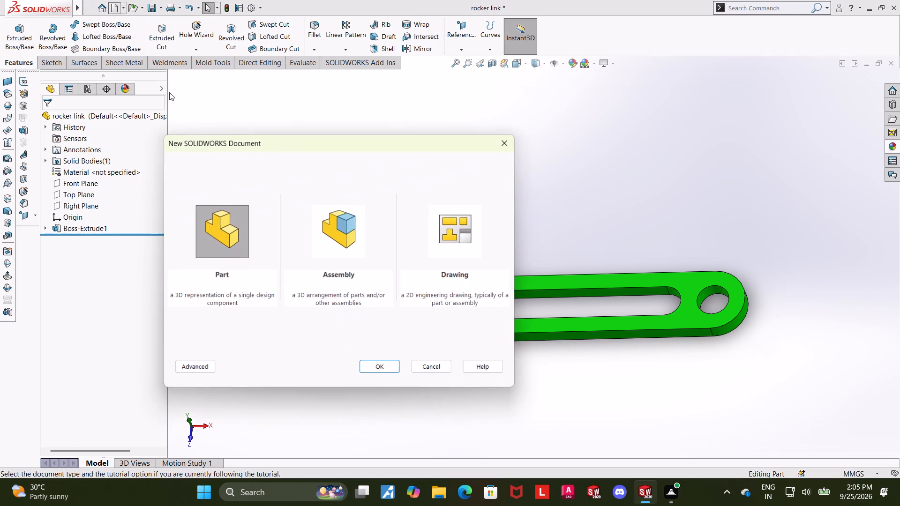
double_click(223, 220)
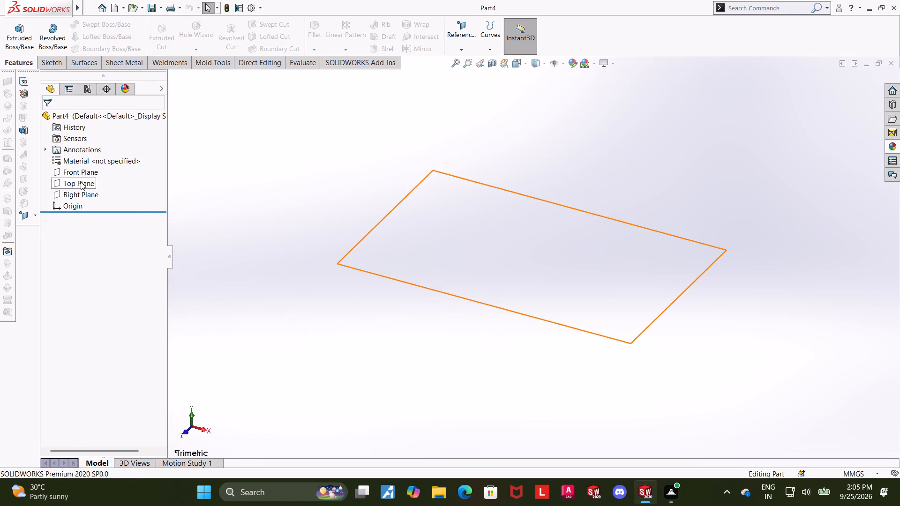
left_click(80, 182)
left_click(90, 172)
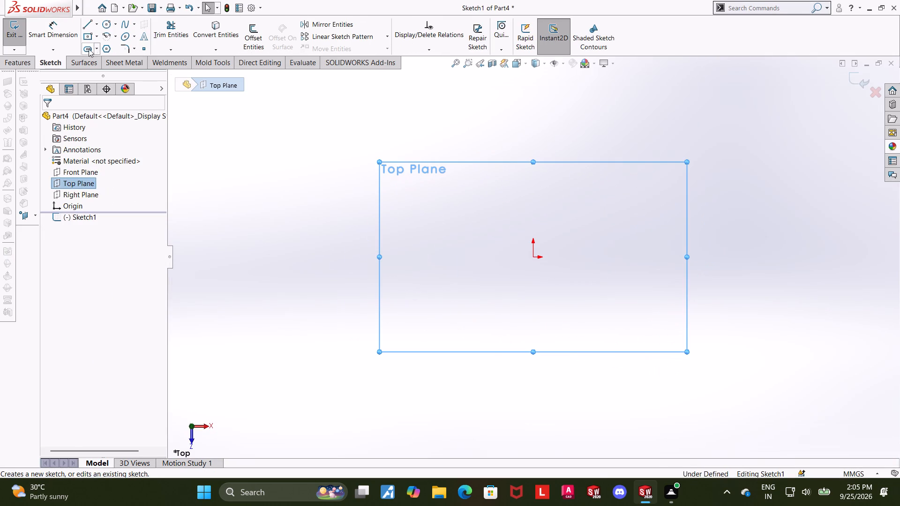
Sketch a horizontal centerpoint slot centred on the origin, about 211 mm between arc centres and about 70 mm wide.
left_click(87, 47)
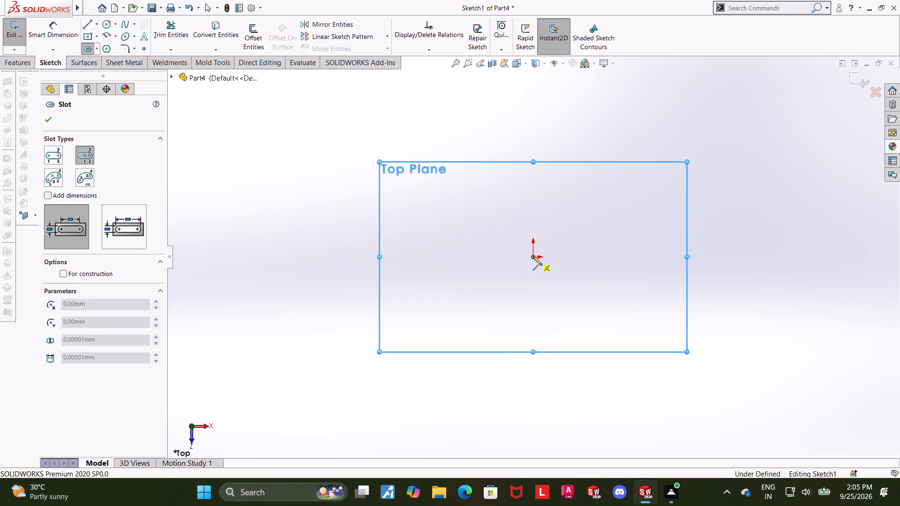
left_click(533, 256)
left_click(715, 258)
left_click(743, 196)
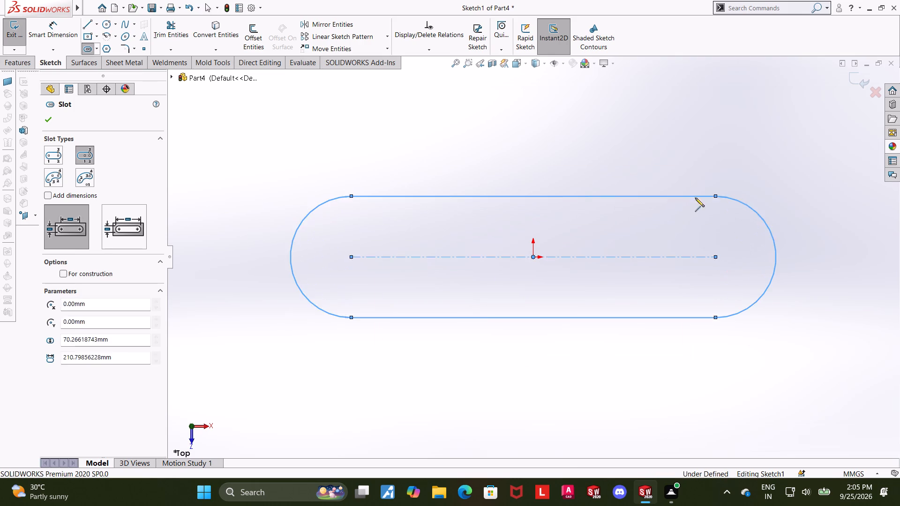
key("Escape")
key("Escape")
Dimension the distance between the slot's two arc centres as 30 mm.
left_click(65, 37)
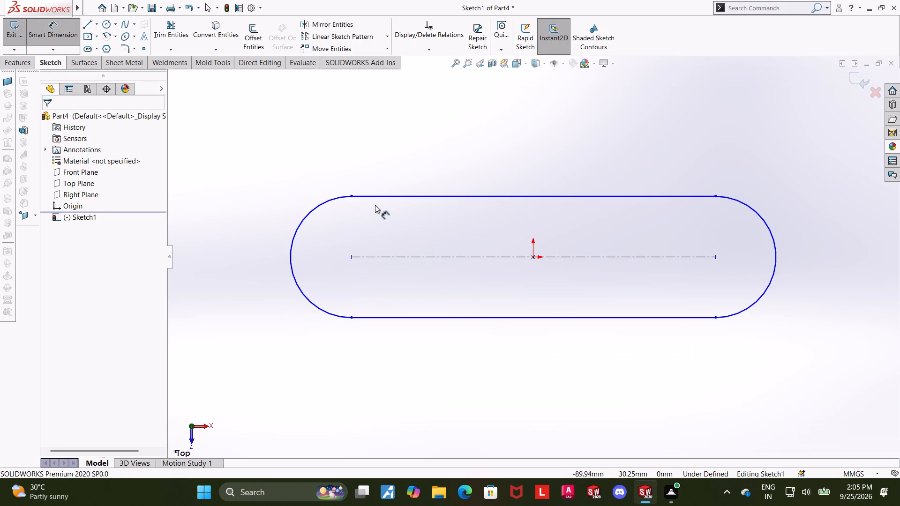
left_click(352, 257)
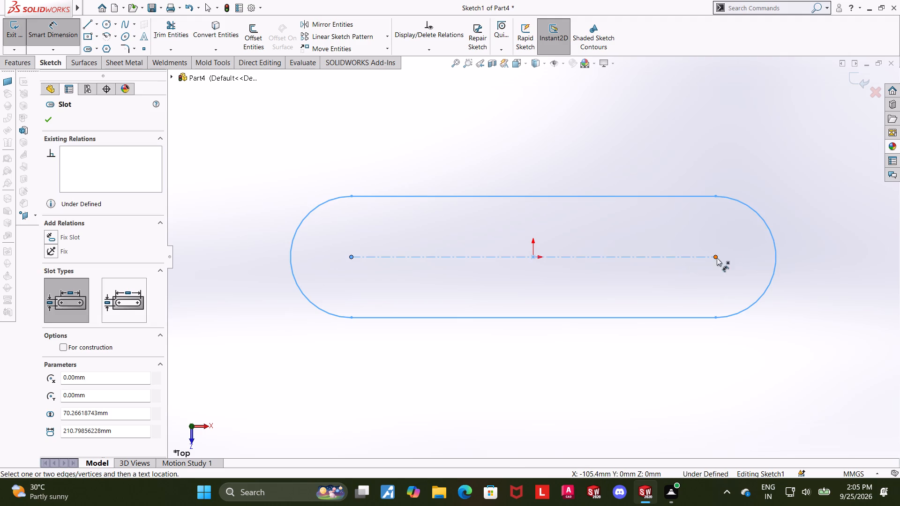
left_click(717, 258)
left_click(601, 143)
type("30")
key("Return")
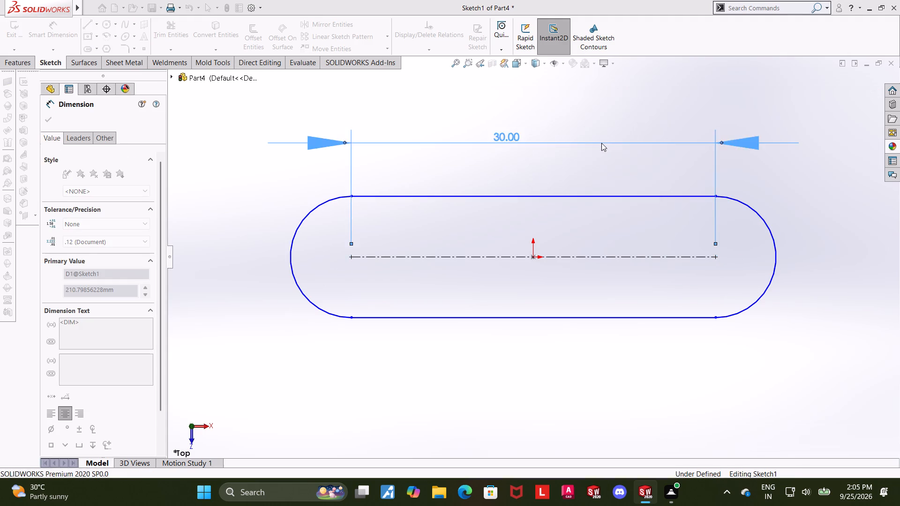
key("Escape")
key("Escape")
Dimension the radius of the slot's left end arc as 10 mm.
left_click(60, 26)
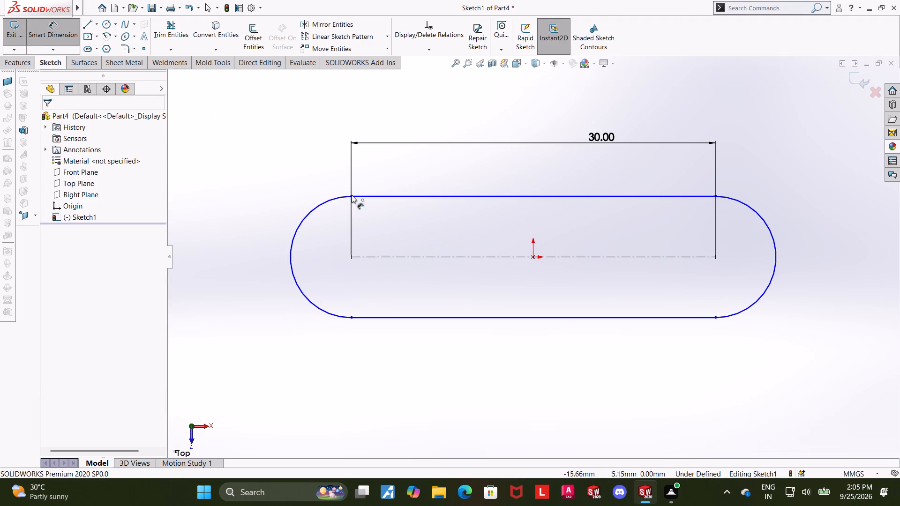
left_click(313, 303)
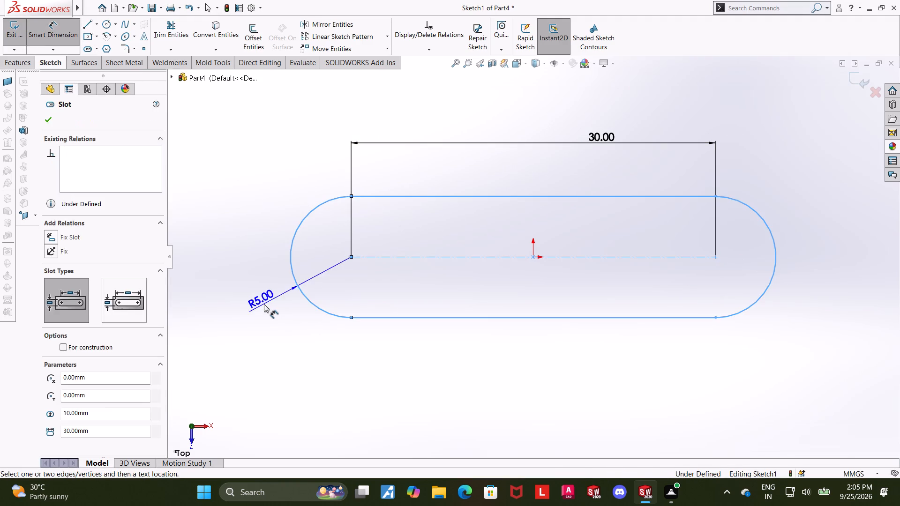
left_click(265, 304)
type("10")
key("Return")
key("Escape")
key("Escape")
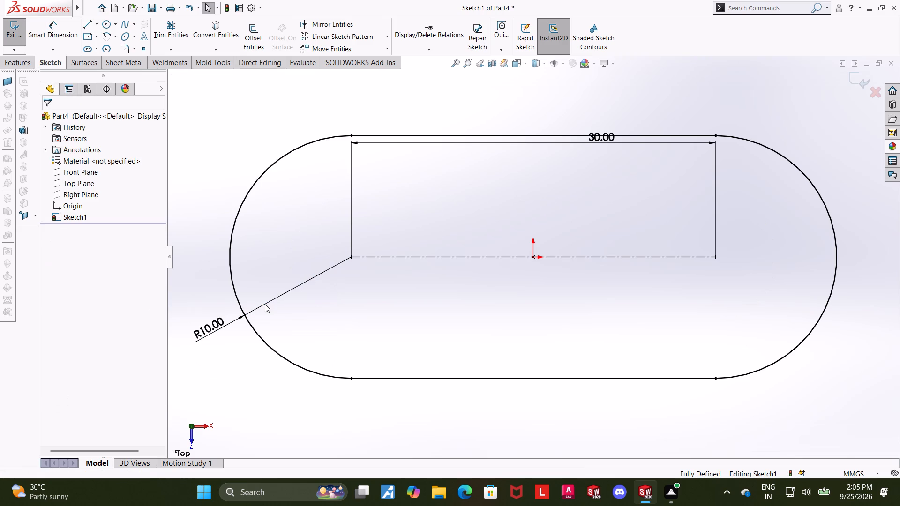
Draw a circle on the slot's left arc centre and dimension its diameter as 10 mm.
scroll(425, 350, "up", 2)
left_click(105, 25)
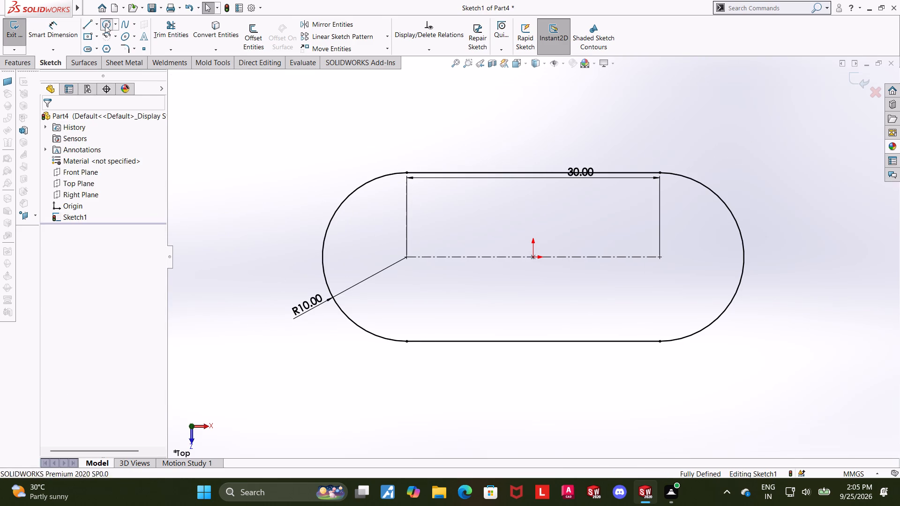
left_click(409, 258)
left_click(434, 216)
key("Escape")
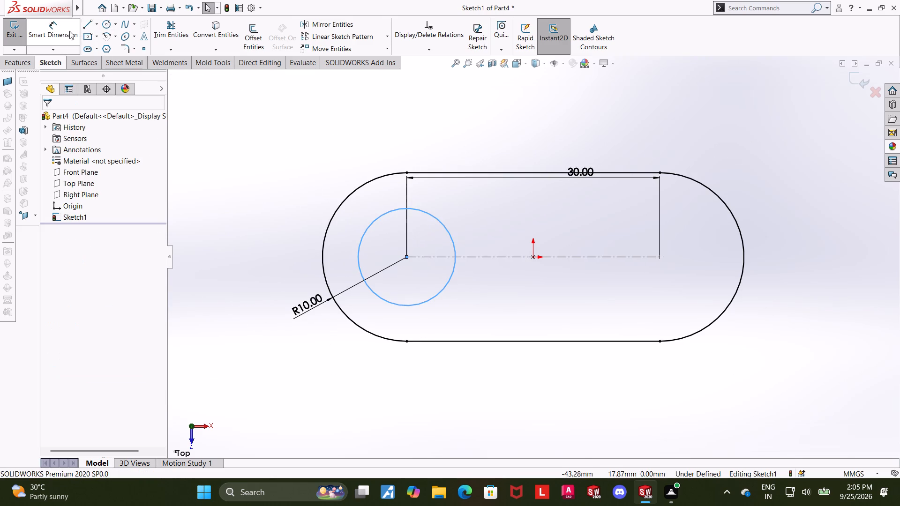
left_click(59, 31)
left_click(422, 302)
left_click(428, 319)
type("10")
key("Return")
key("Escape")
key("Escape")
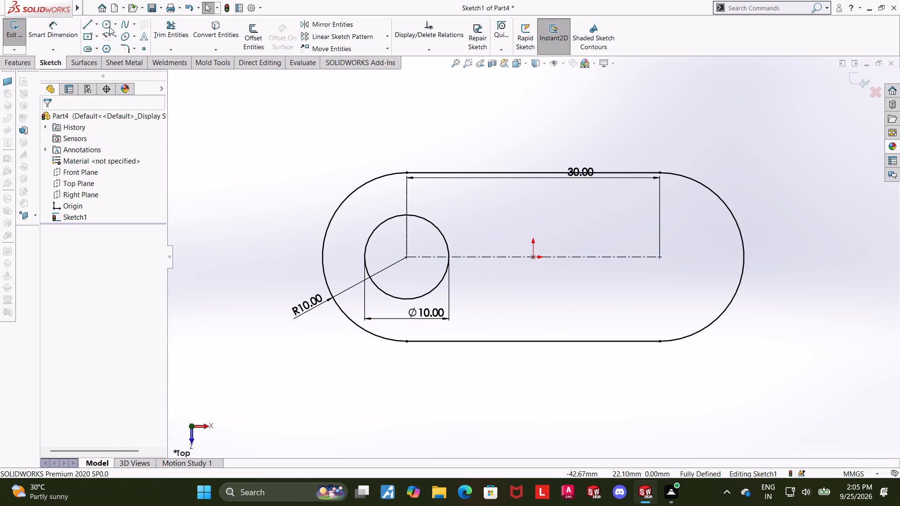
Draw a second circle on the slot's right arc centre and make it equal to the left circle.
left_click(110, 26)
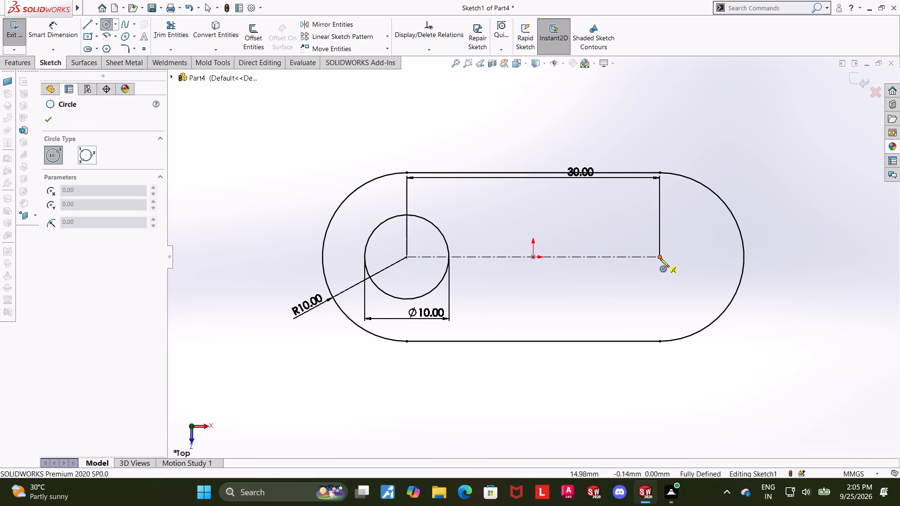
left_click(660, 258)
left_click(697, 218)
key("Escape")
key("Escape")
left_click(630, 214)
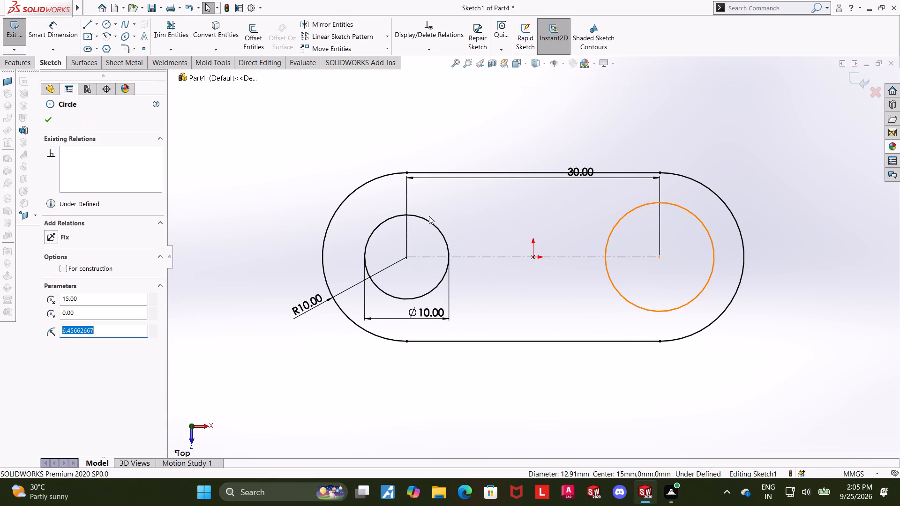
left_click(427, 218, "ctrl")
left_click(48, 327)
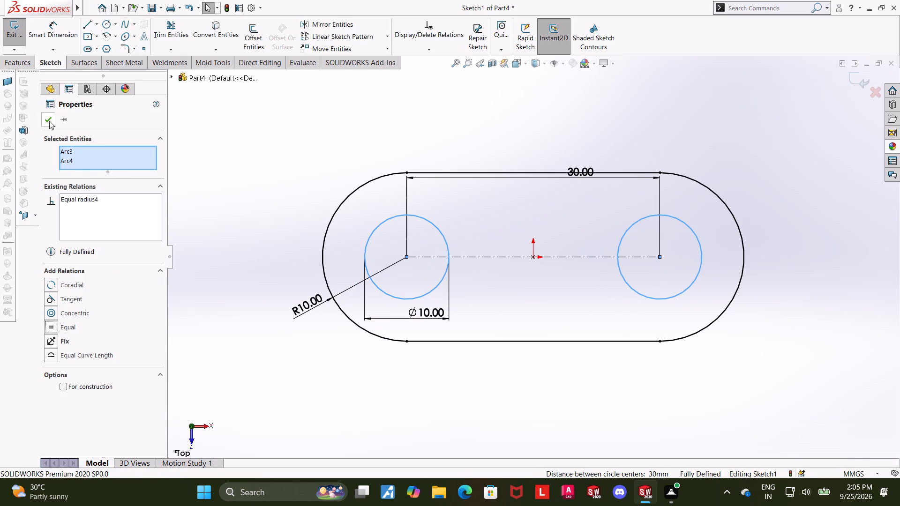
left_click(49, 121)
key("Escape")
key("Escape")
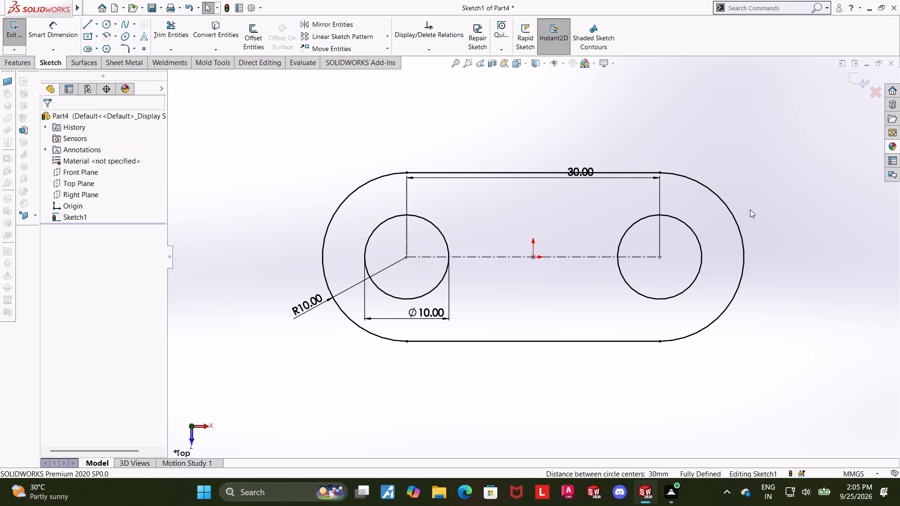
Move the 30 mm centre-distance dimension clear of the profile, above the slot's upper edge.
left_click(594, 171)
left_click_drag(594, 171, 590, 142)
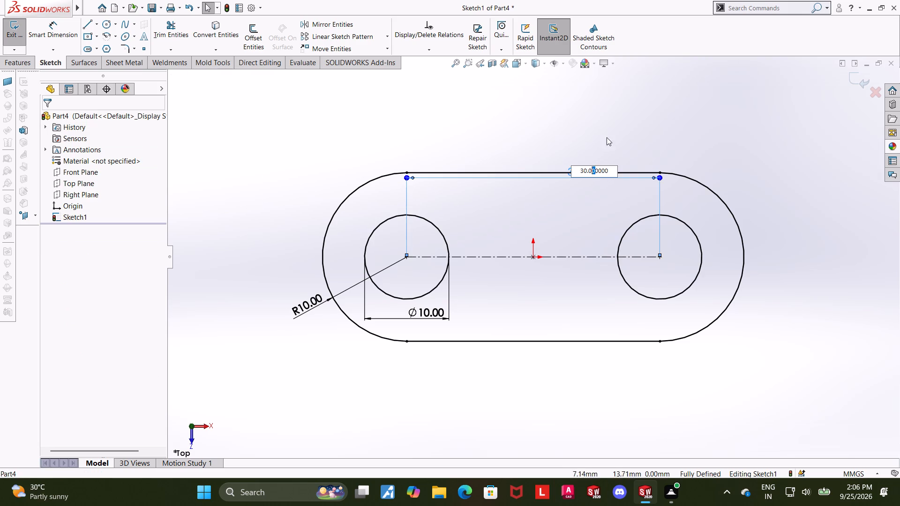
left_click(616, 132)
left_click_drag(581, 176, 580, 134)
left_click(873, 114)
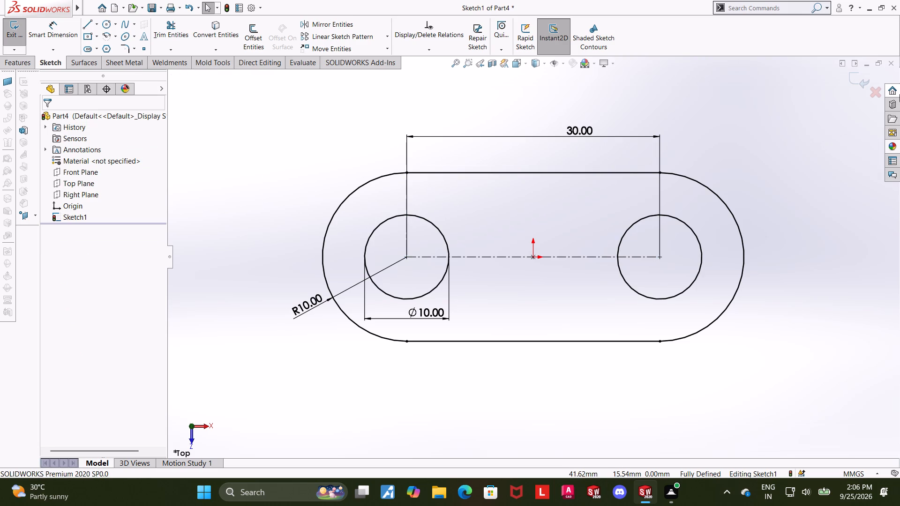
Finish the sketch and extrude the two-hole slot profile as a blind boss 5 mm deep.
left_click(854, 74)
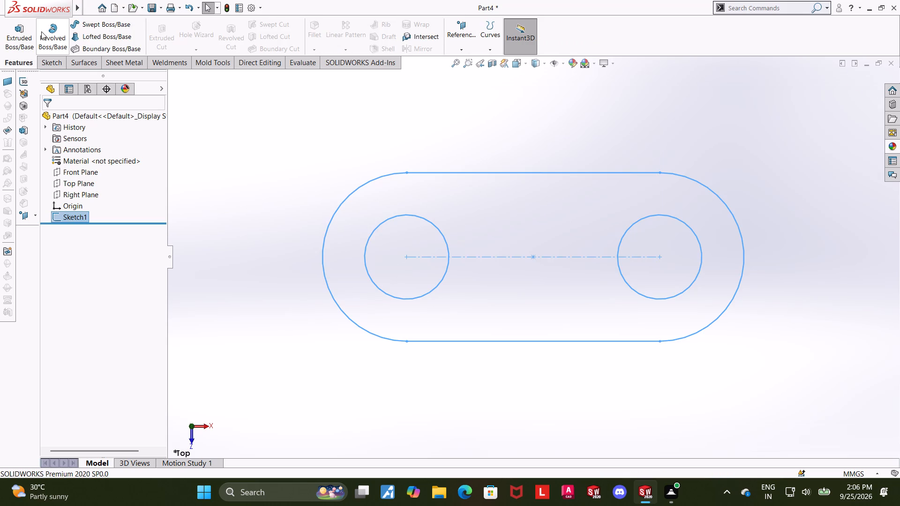
left_click(6, 43)
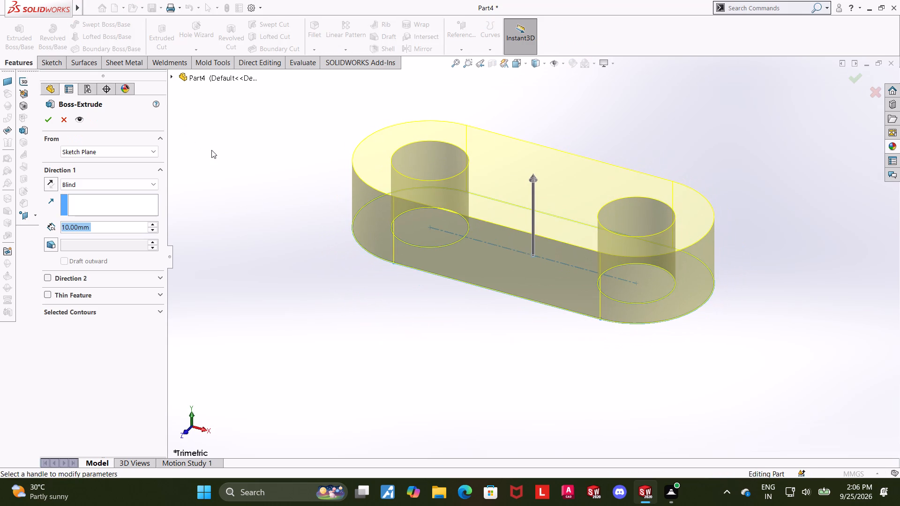
key("5")
key("Return")
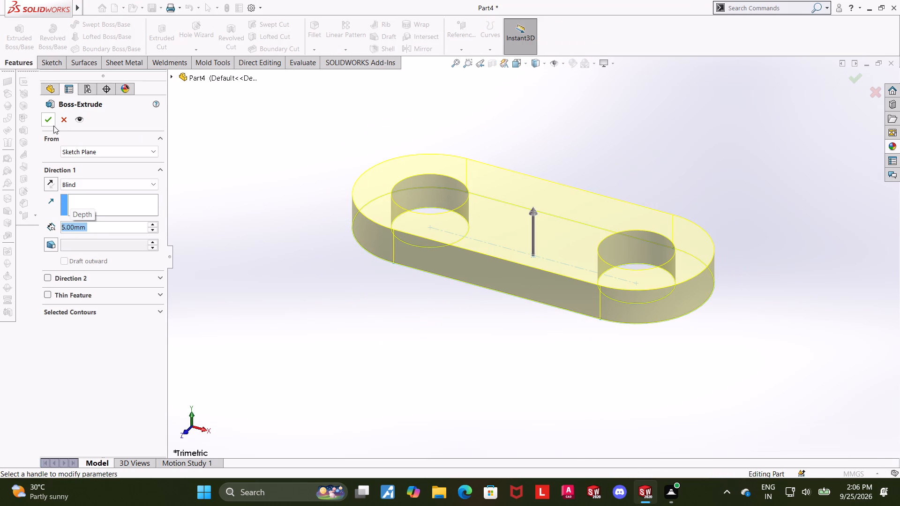
left_click(45, 122)
left_click(297, 229)
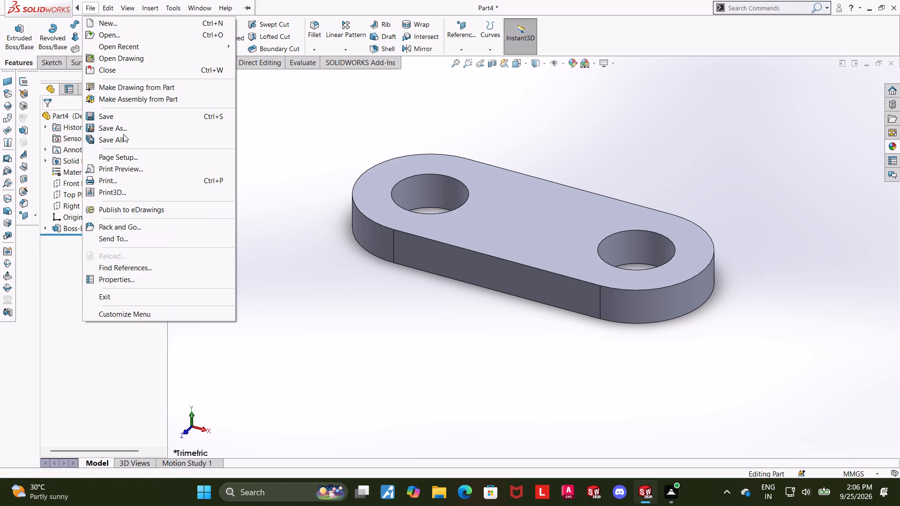
Save the part in the Downloads folder as "centet link".
left_click(123, 131)
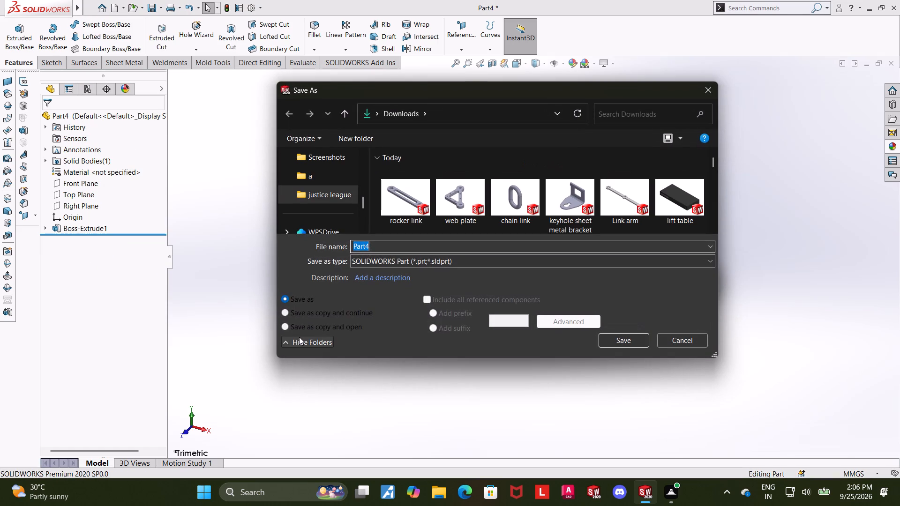
key("c")
type("entet")
key("space")
type("lni")
key("BackSpace")
key("BackSpace")
type("ink")
key("Return")
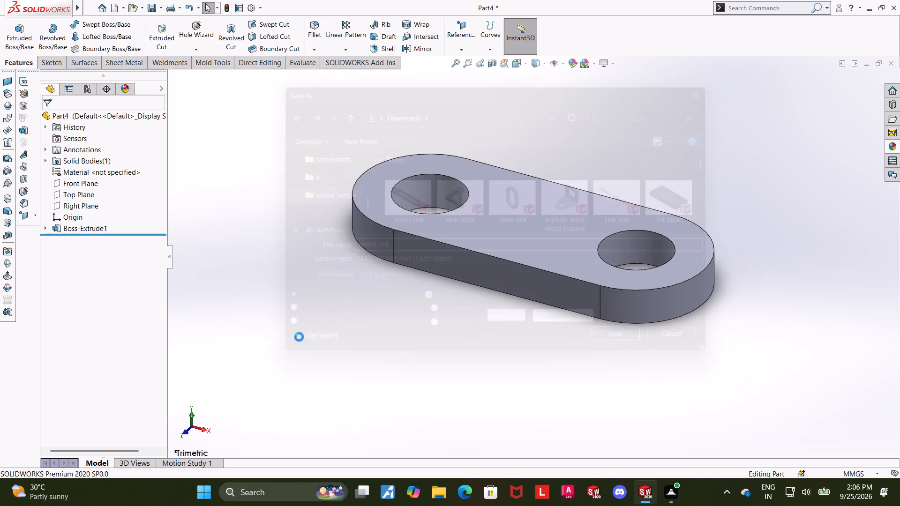
Create a new part document and start a sketch on its Top Plane.
left_click(116, 3)
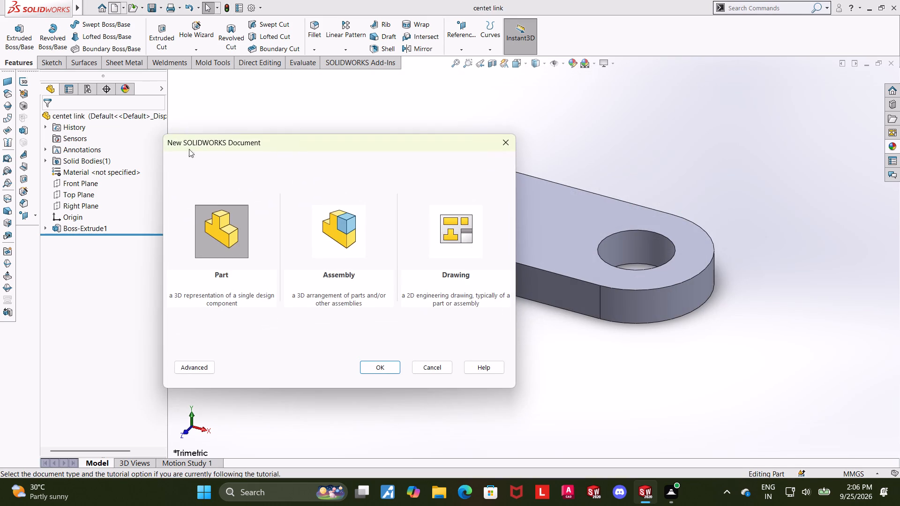
double_click(242, 232)
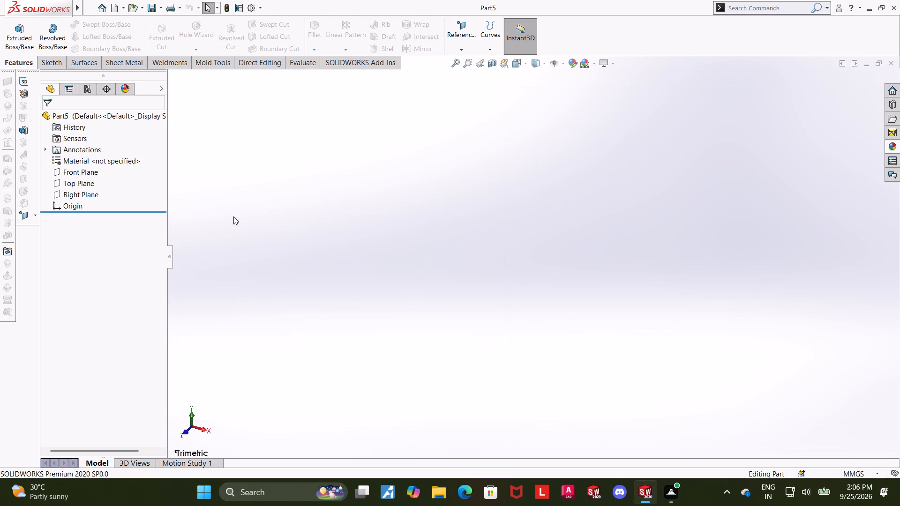
left_click(82, 186)
left_click(91, 172)
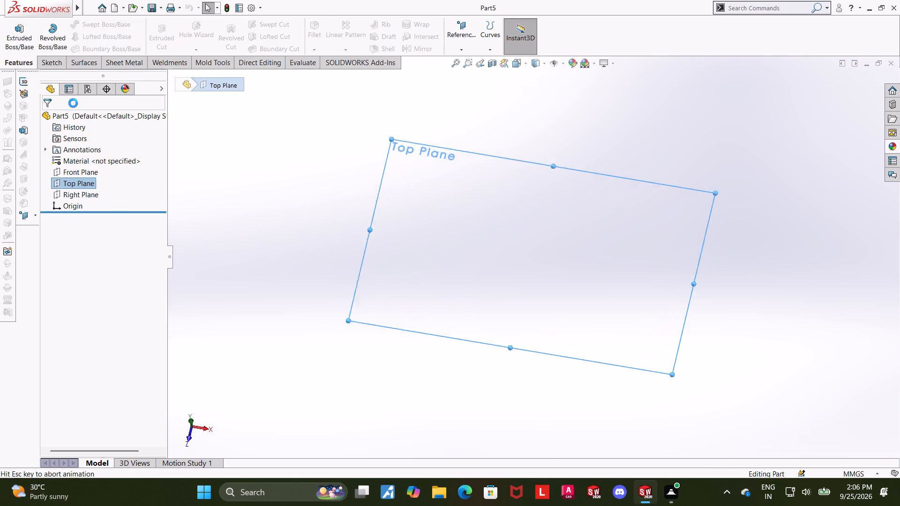
Sketch a horizontal centerpoint slot centred on the origin, about 242 mm between arc centres and about 43 mm wide.
left_click(89, 50)
left_click(532, 259)
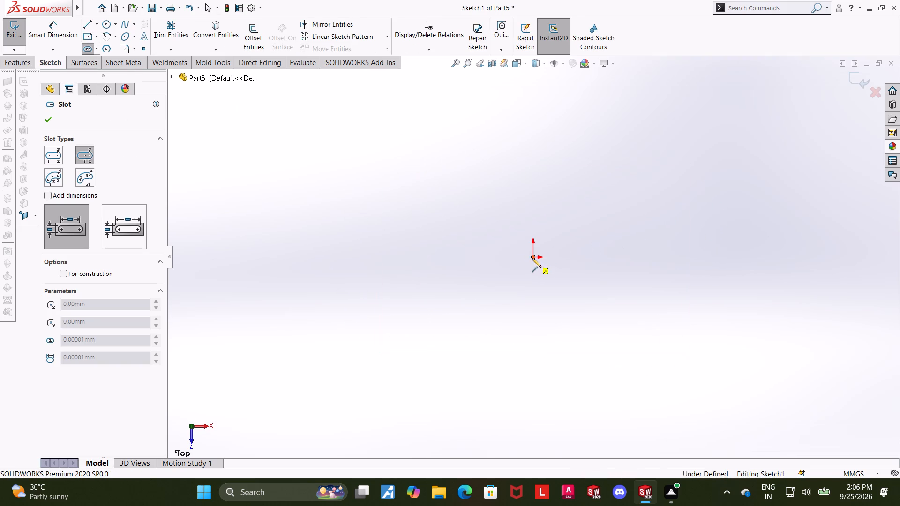
left_click(742, 257)
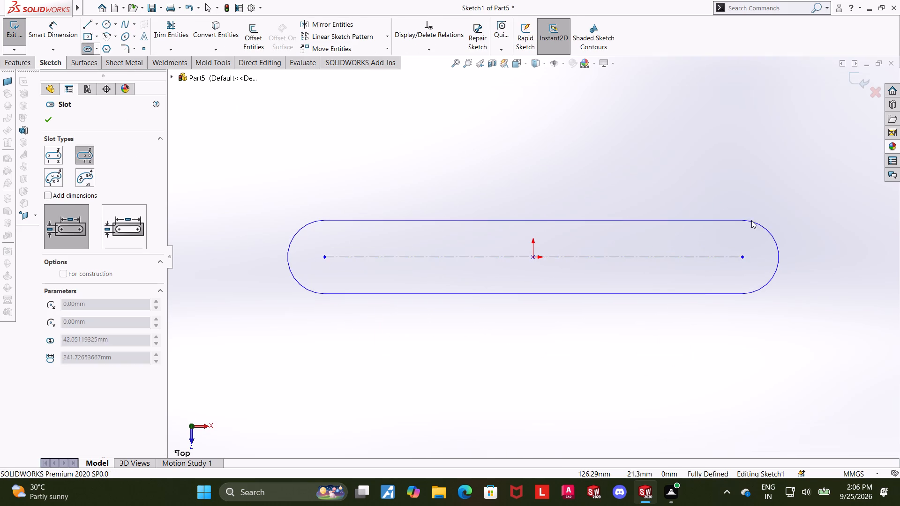
left_click(751, 220)
key("Escape")
key("Escape")
Dimension the radius of the slot's left end arc as 10 mm.
left_click(63, 31)
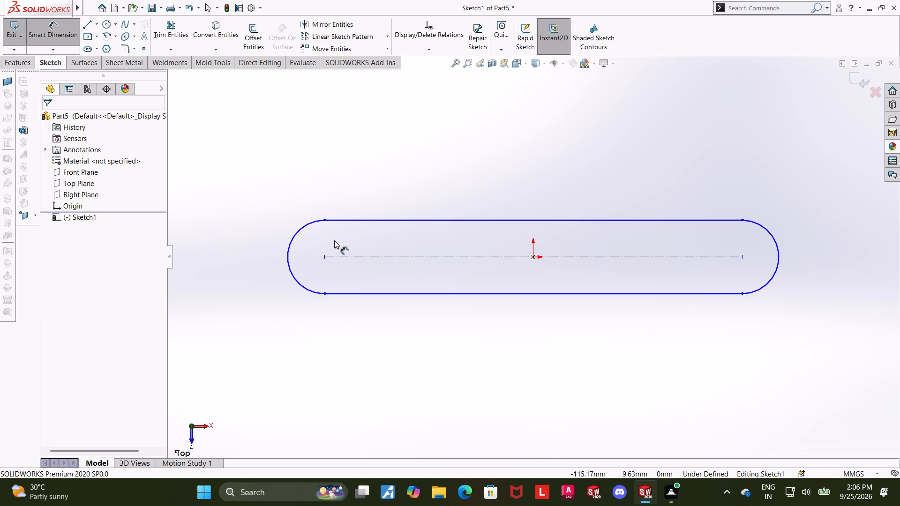
left_click(284, 244)
left_click(294, 237)
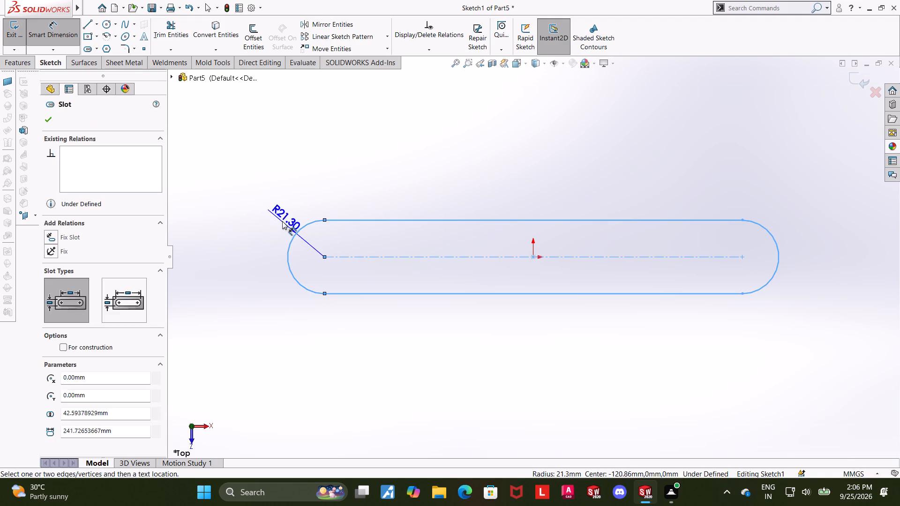
left_click(282, 221)
type("10")
key("Return")
key("Escape")
key("Escape")
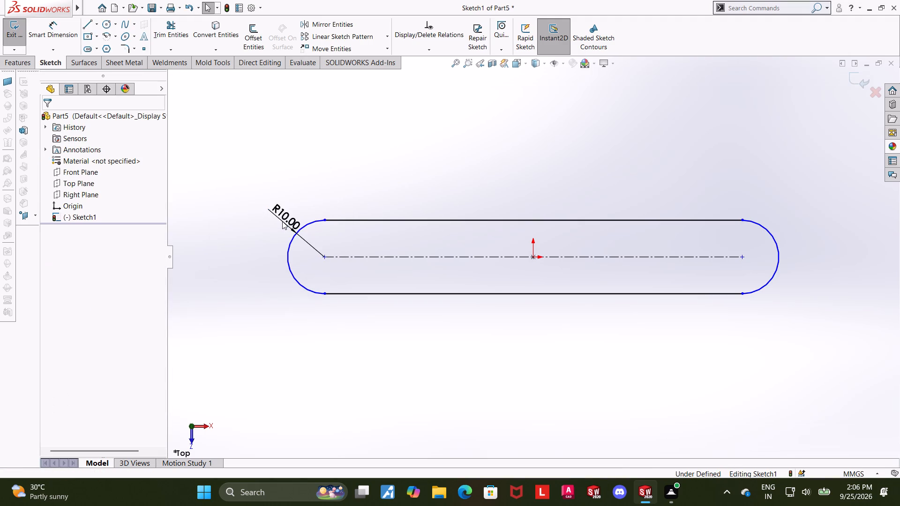
Dimension the distance between the slot's two arc centres as 90 mm.
left_click(60, 39)
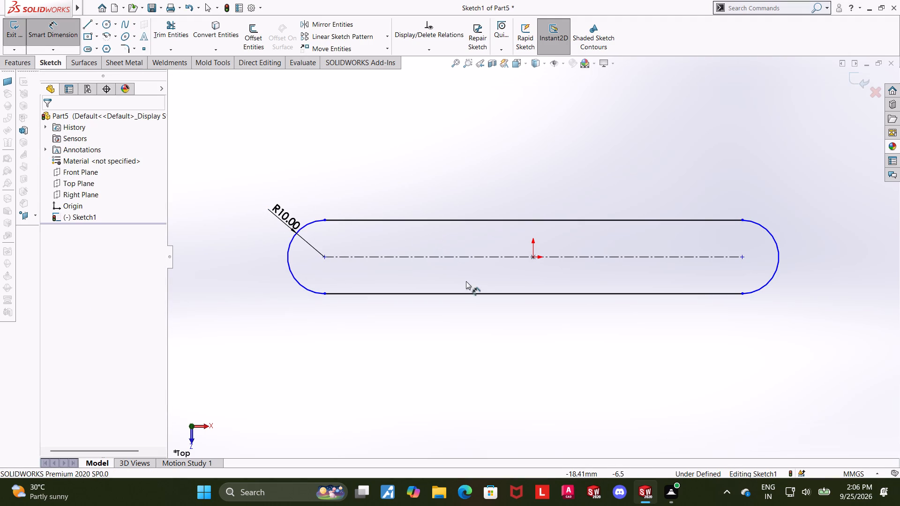
left_click(324, 256)
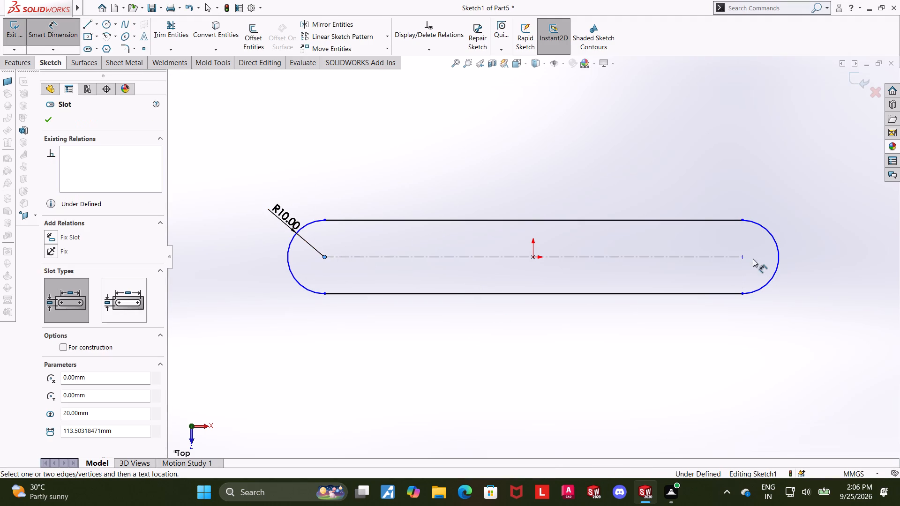
left_click(744, 259)
left_click(675, 169)
key("8")
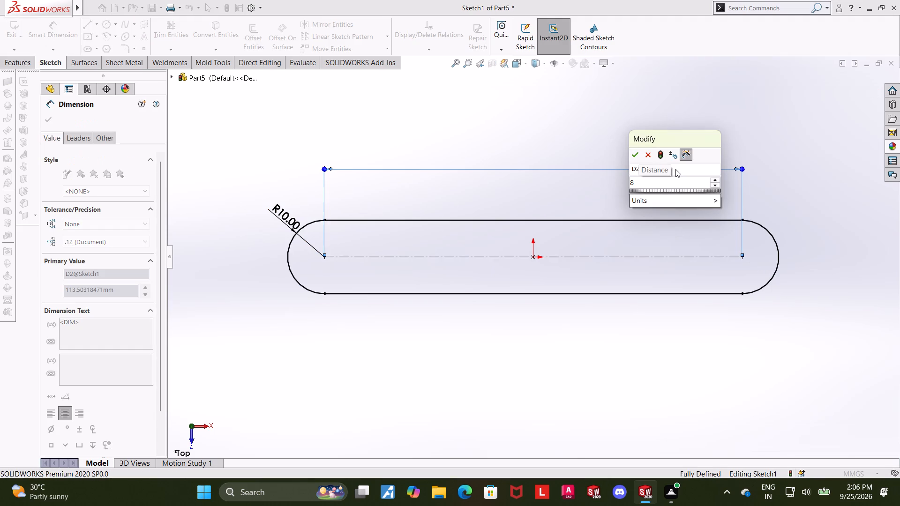
key("BackSpace")
type("90")
key("Return")
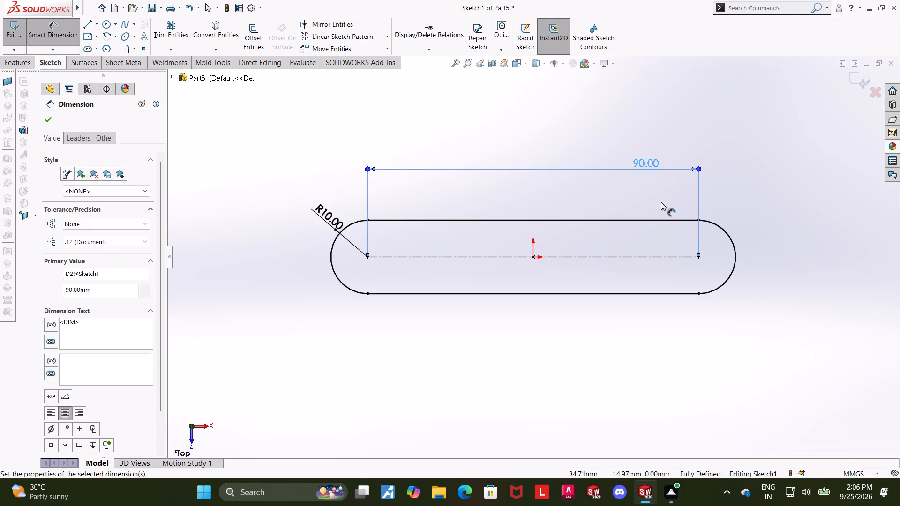
Sketch a circle centred on the slot's left arc centre and dimension its diameter as 10 mm.
key("Escape")
key("Escape")
left_click(104, 29)
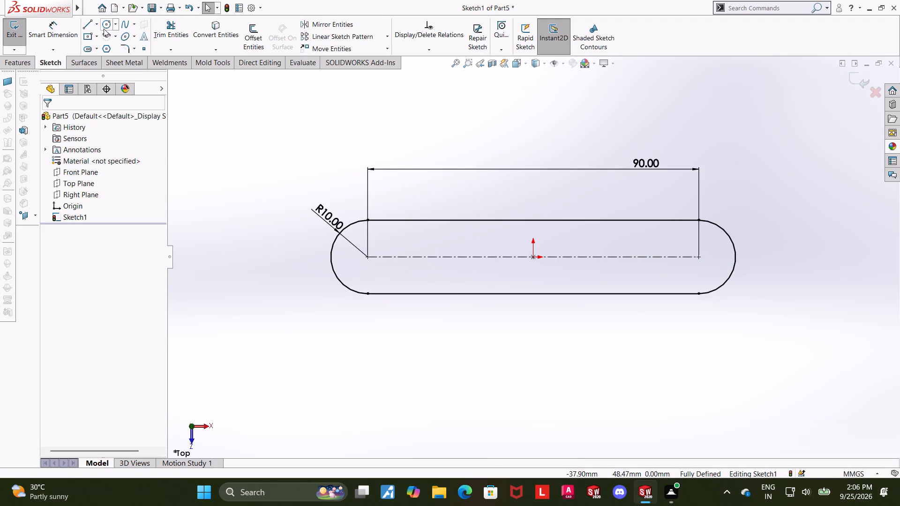
left_click(369, 256)
left_click(379, 242)
key("Escape")
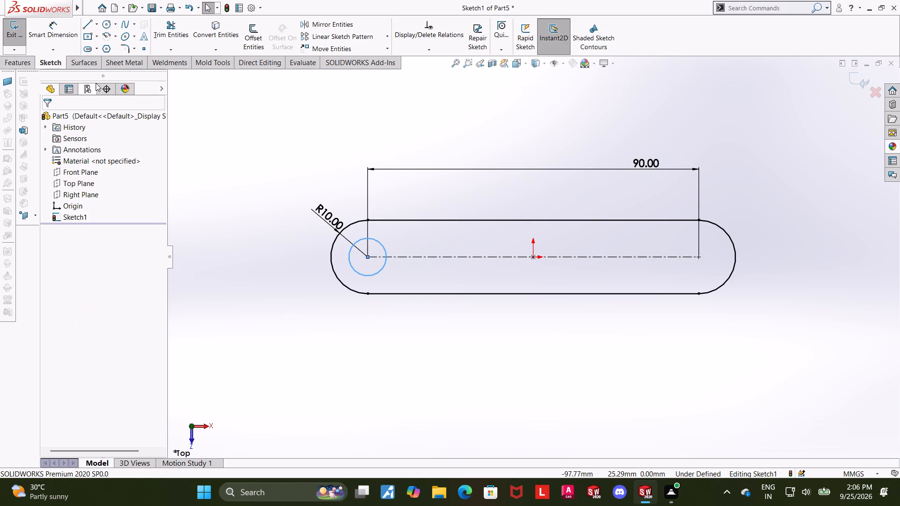
left_click(59, 24)
left_click(379, 271)
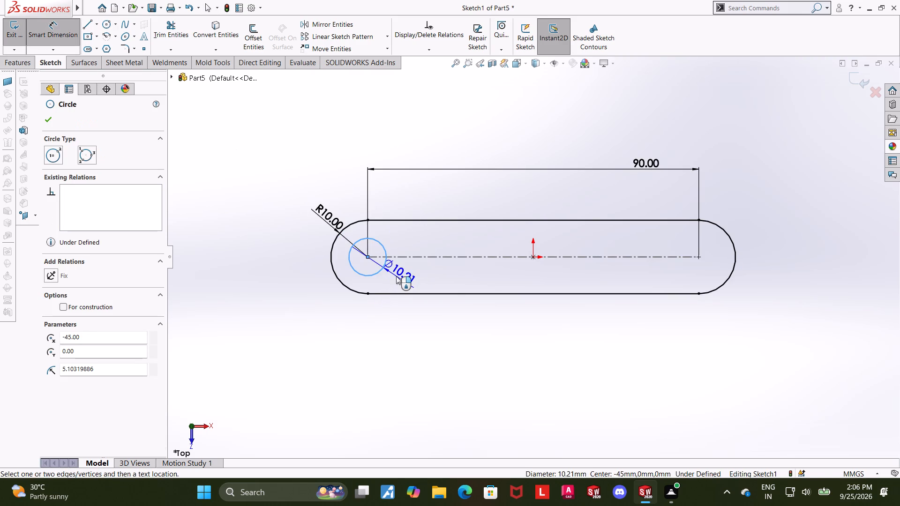
left_click(396, 276)
type("10")
key("Return")
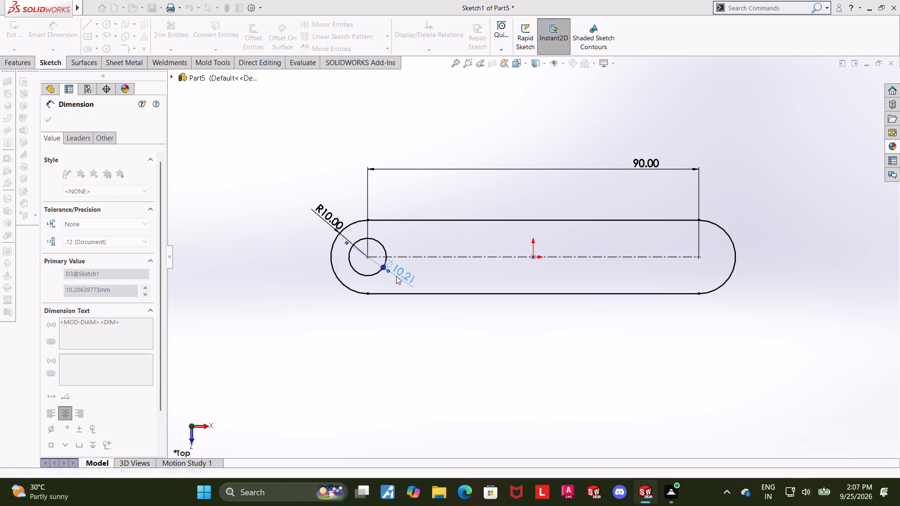
key("Escape")
key("Escape")
Sketch a circle centred on the slot's right arc centre and dimension its diameter as 10 mm.
left_click(102, 26)
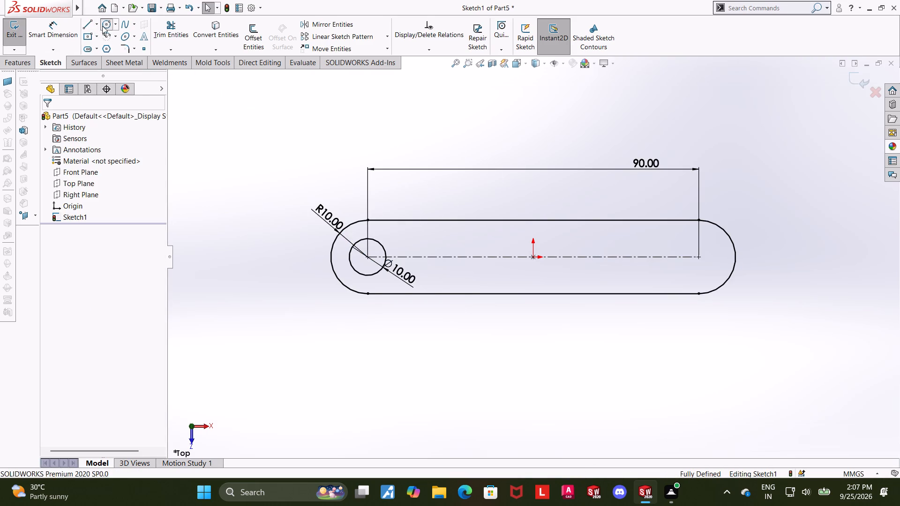
left_click(697, 255)
left_click(716, 246)
key("Escape")
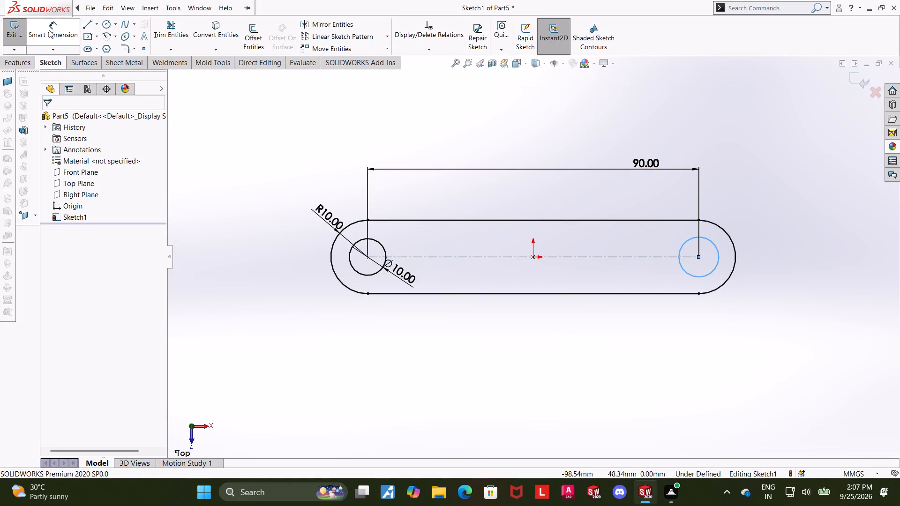
left_click(56, 33)
left_click(691, 274)
left_click(676, 282)
type("10")
key("Return")
key("Escape")
key("Escape")
Sketch a horizontal centerpoint slot on the origin inside the outline, about 63 mm between arc centres and about 8.6 mm wide.
scroll(667, 215, "down", 1)
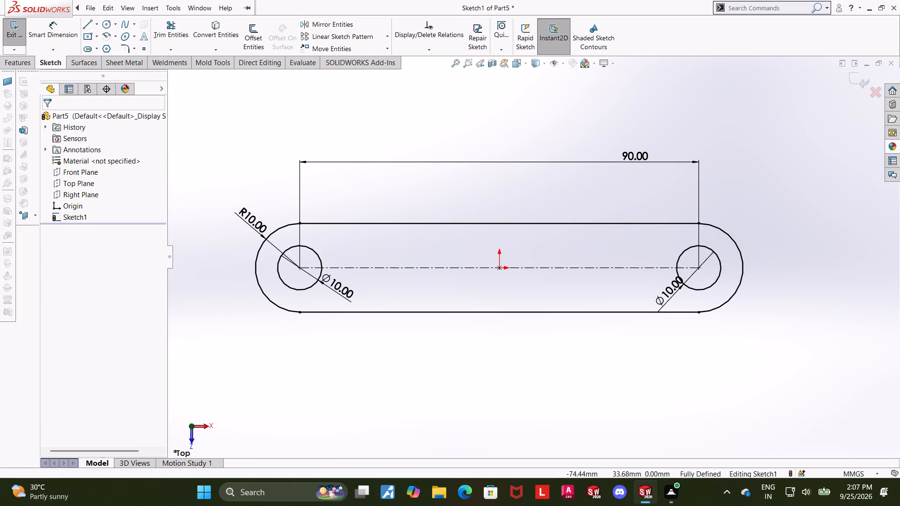
left_click(90, 45)
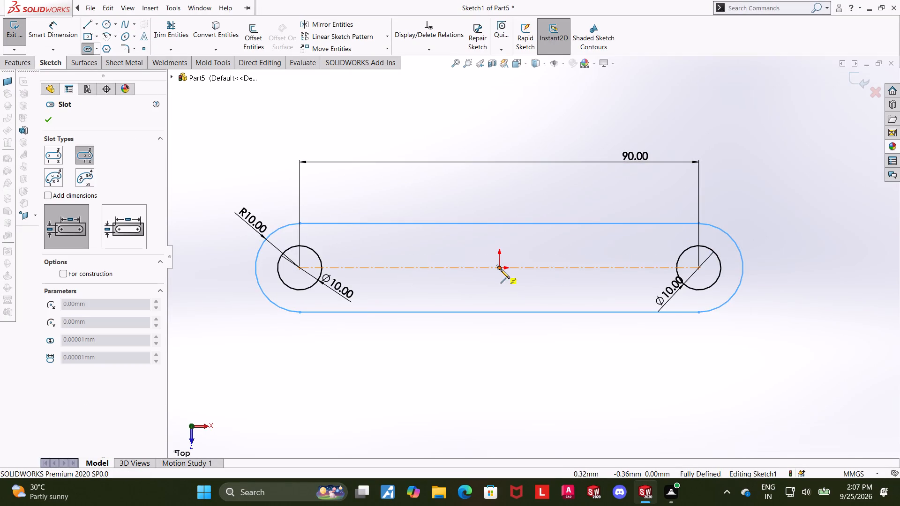
left_click(501, 269)
left_click(639, 267)
left_click(641, 249)
key("Escape")
key("Escape")
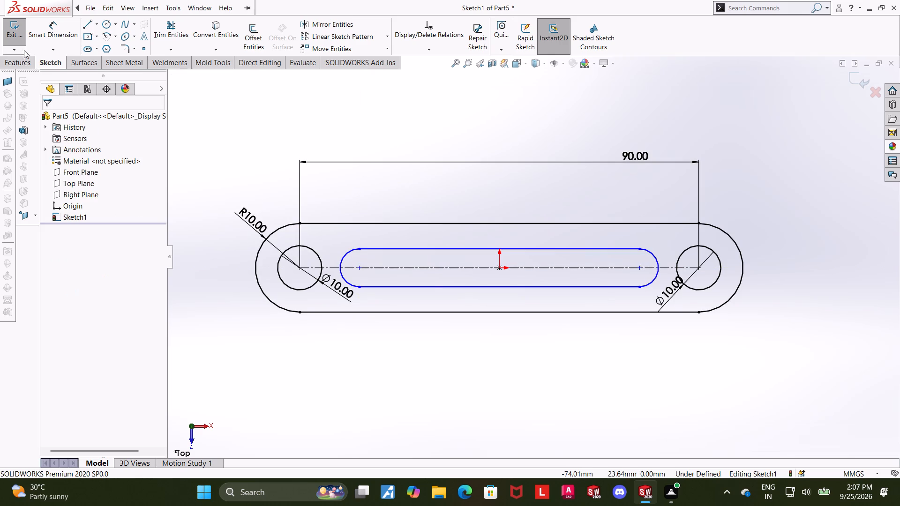
Dimension the distance between the left circle's centre and the inner slot's left arc centre as 20 mm.
left_click(42, 33)
left_click(361, 268)
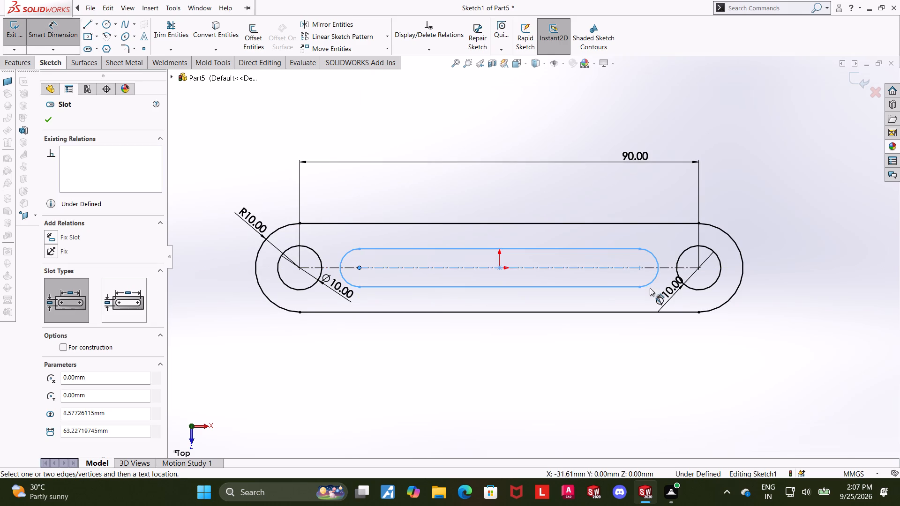
left_click(639, 268)
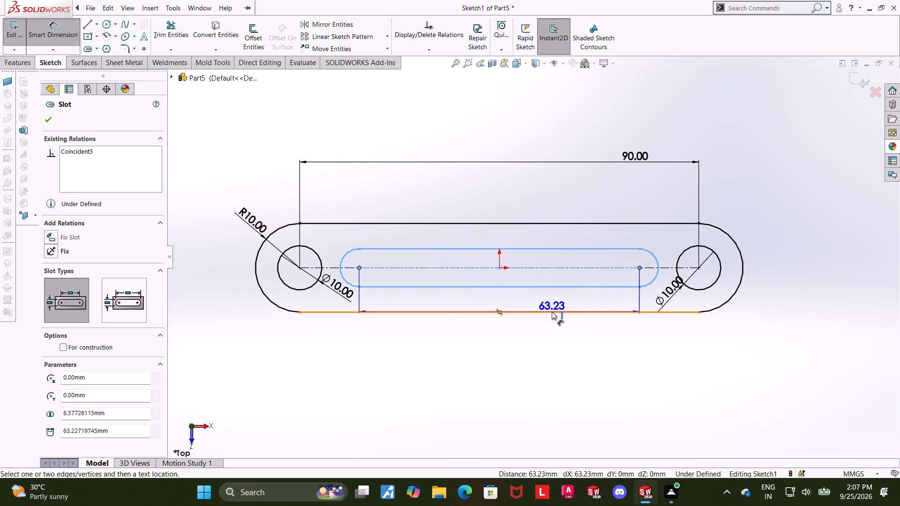
key("Escape")
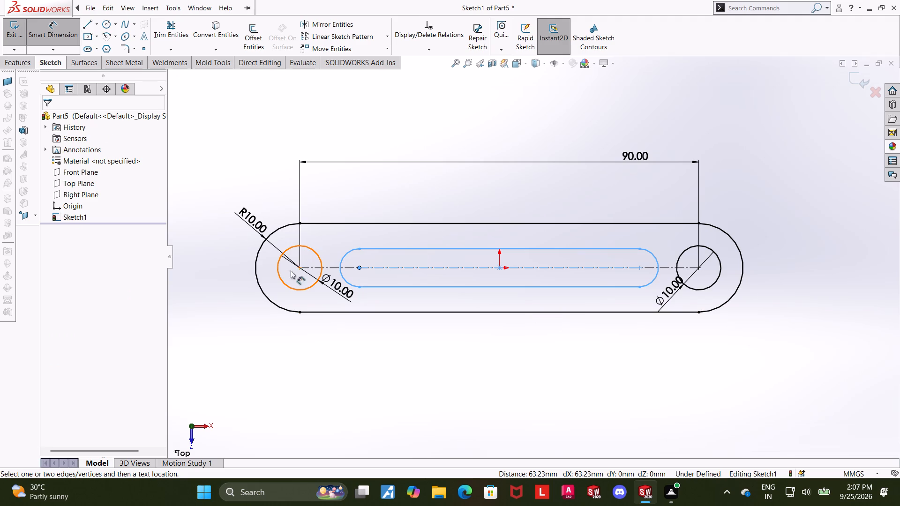
left_click(299, 269)
left_click(310, 338)
key("2")
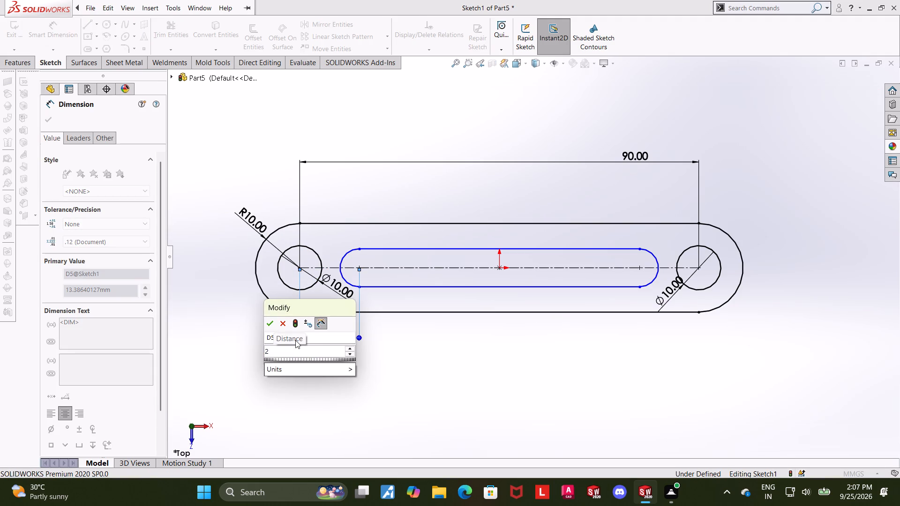
key("0")
key("Return")
key("Escape")
key("Escape")
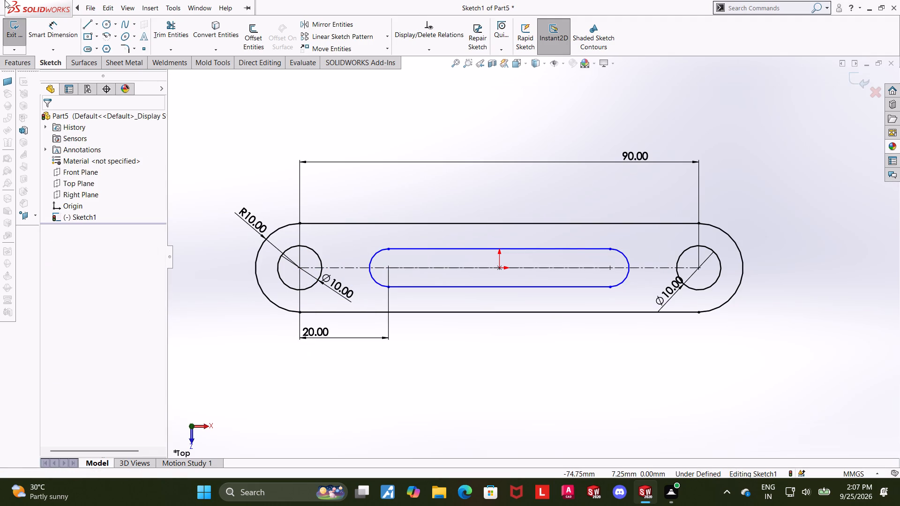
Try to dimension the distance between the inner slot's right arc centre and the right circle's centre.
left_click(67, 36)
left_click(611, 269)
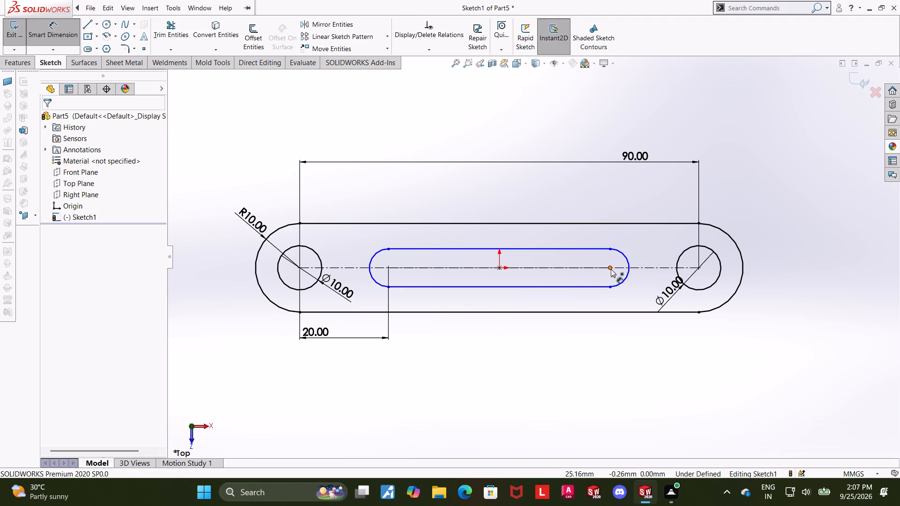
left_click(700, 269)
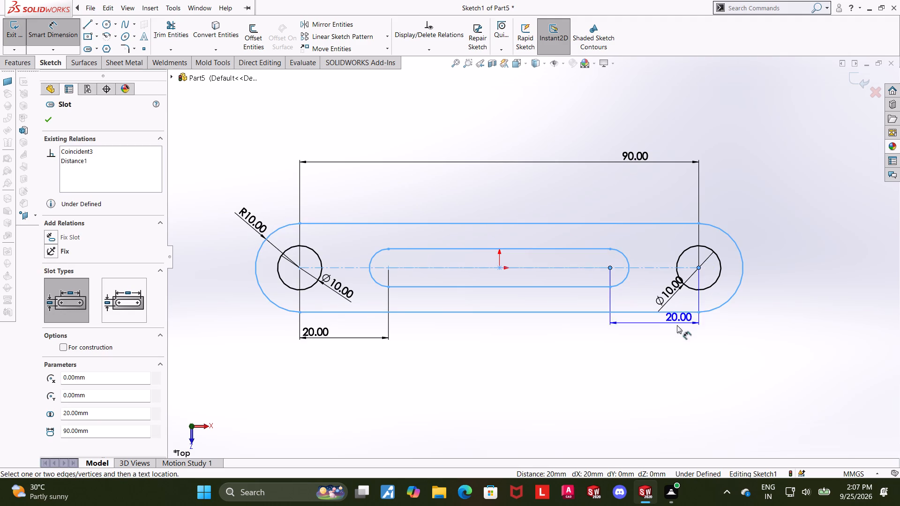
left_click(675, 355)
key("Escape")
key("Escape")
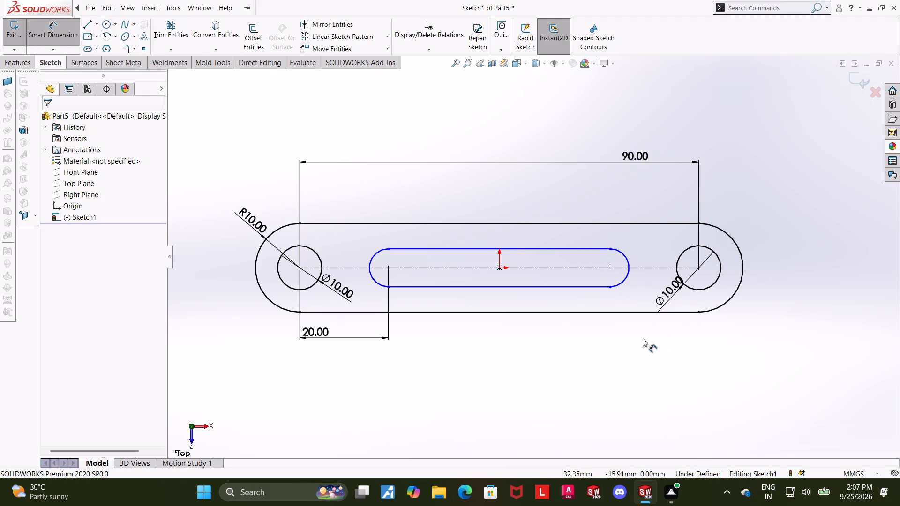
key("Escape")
Dimension the radius of the inner slot's left end arc as 5 mm.
left_click(54, 39)
left_click(381, 252)
left_click(357, 246)
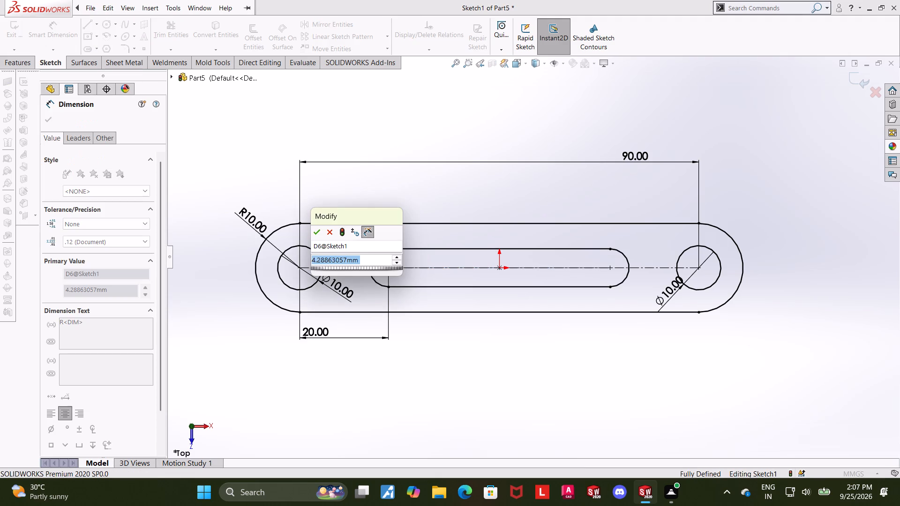
key("5")
key("Return")
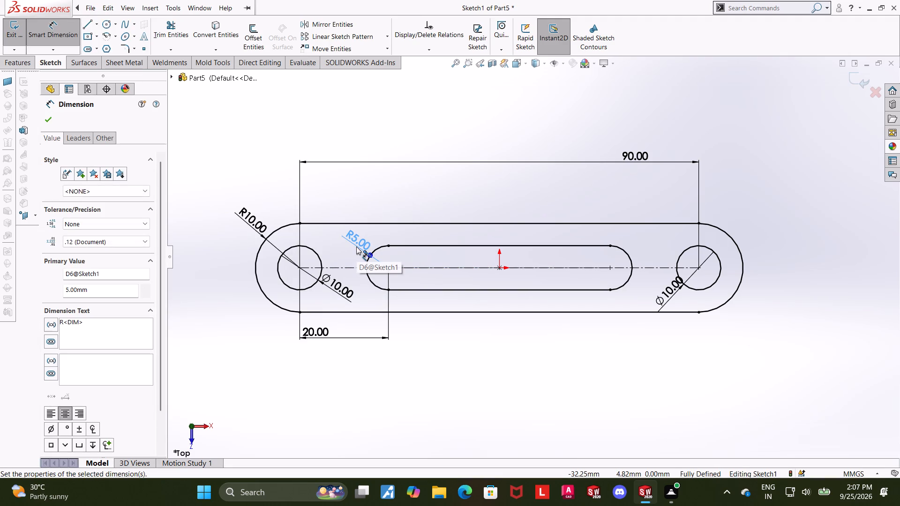
key("Escape")
key("Escape")
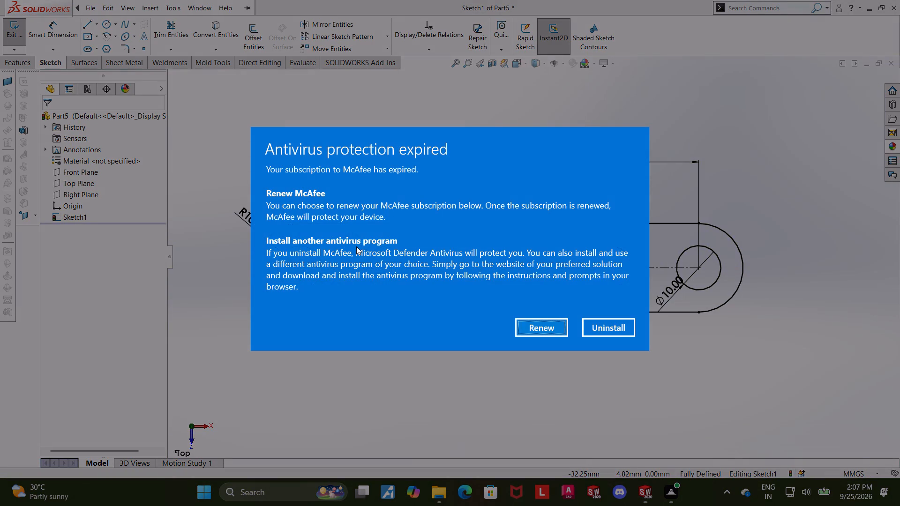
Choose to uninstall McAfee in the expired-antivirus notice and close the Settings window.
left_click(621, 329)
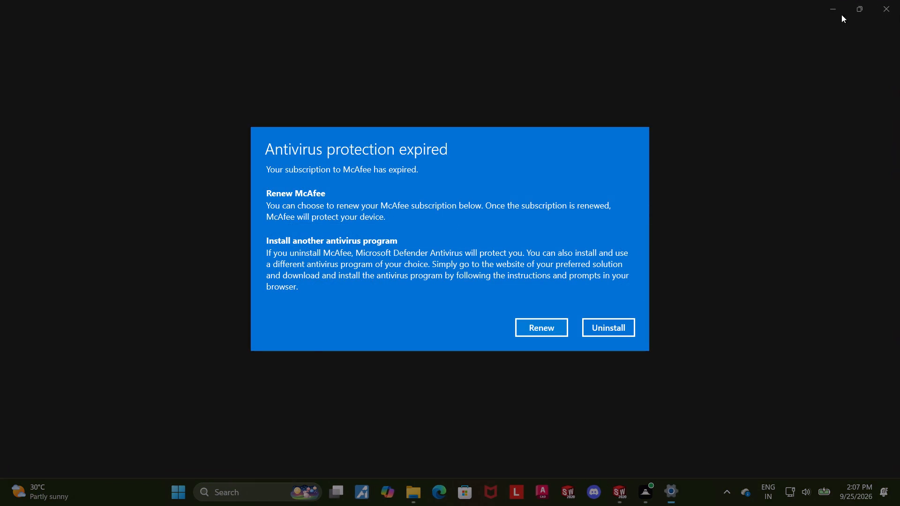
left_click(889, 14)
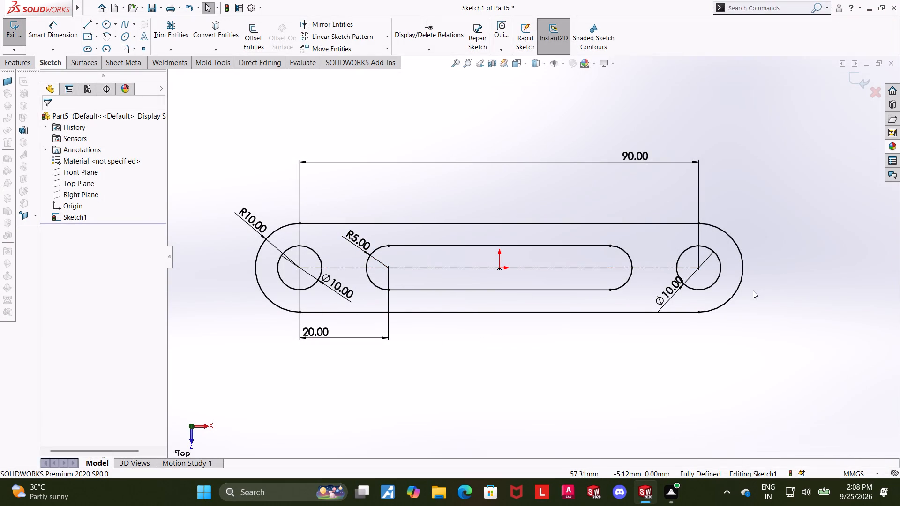
Save the part in the Downloads folder as "driver link".
scroll(537, 339, "up", 1)
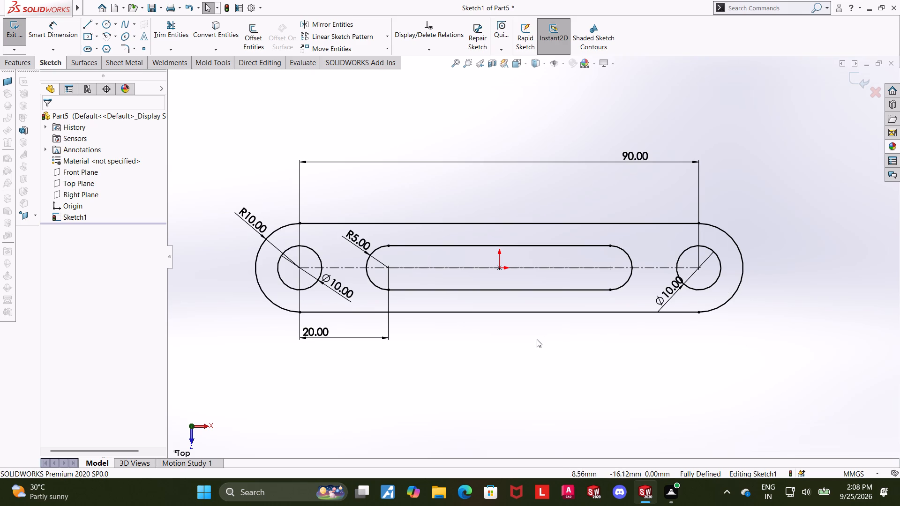
middle_click_drag(533, 338, 532, 254)
scroll(532, 245, "down", 1)
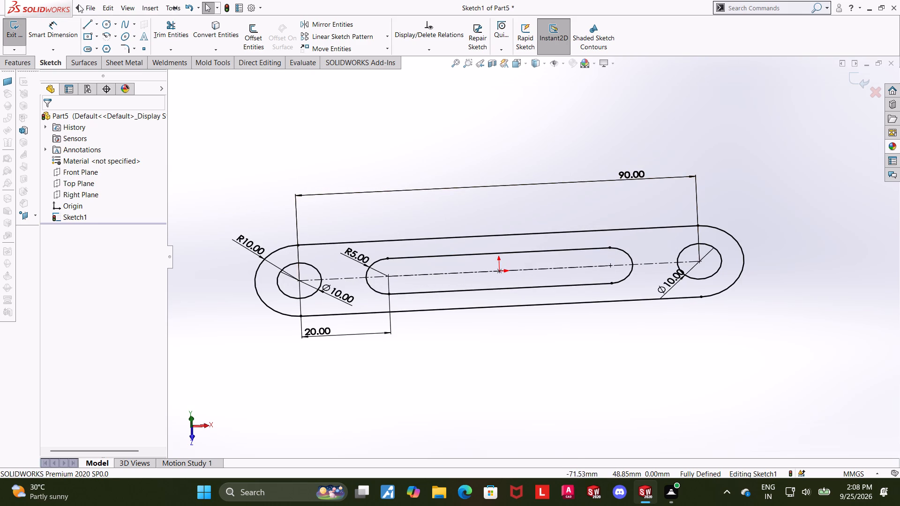
left_click(118, 128)
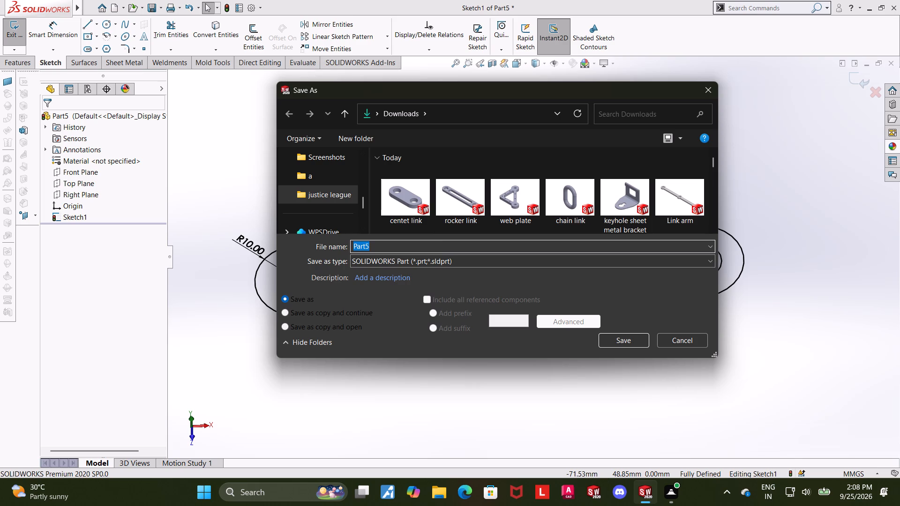
type("driver link")
key("space")
left_click(624, 336)
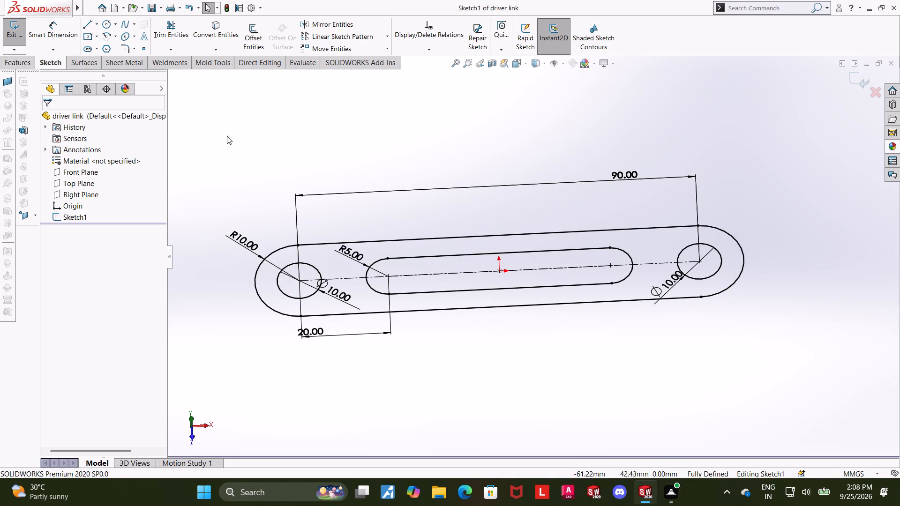
Exit the sketch and extrude the slotted link profile with a blind depth of 5 mm.
left_click(853, 80)
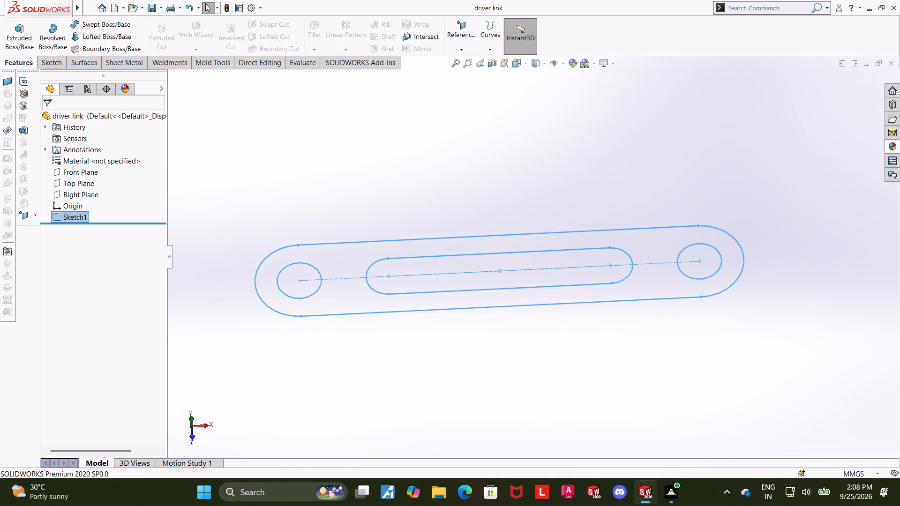
left_click(20, 38)
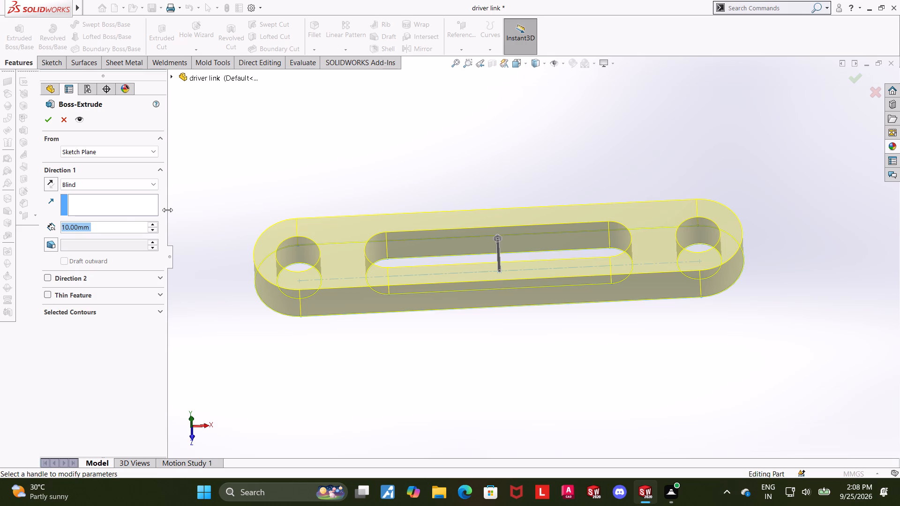
key("5")
key("Return")
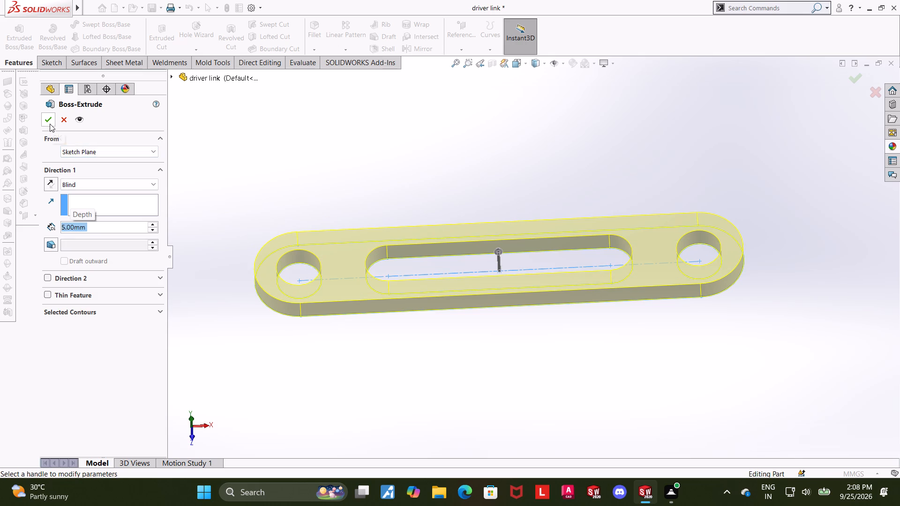
left_click(50, 124)
left_click(229, 123)
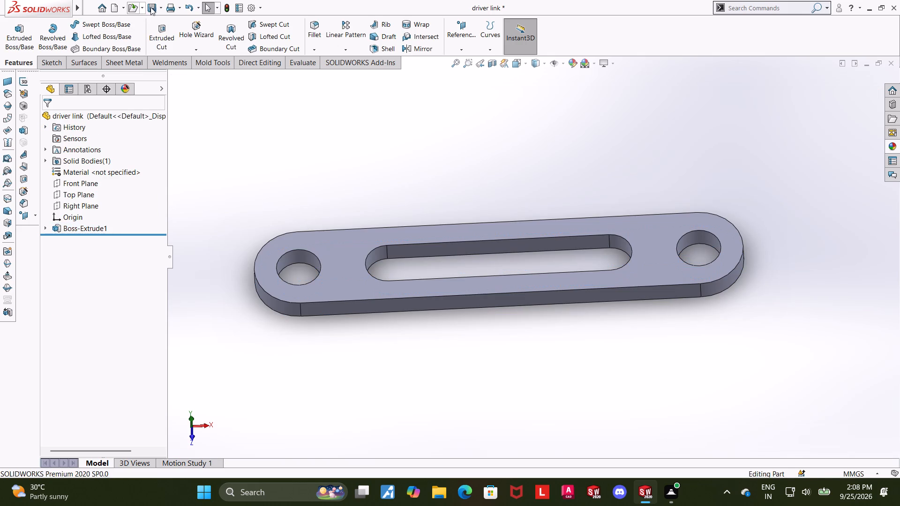
Save the extruded driver link part.
left_click(150, 7)
Create a new part document and start a sketch on its Top Plane.
left_click(111, 7)
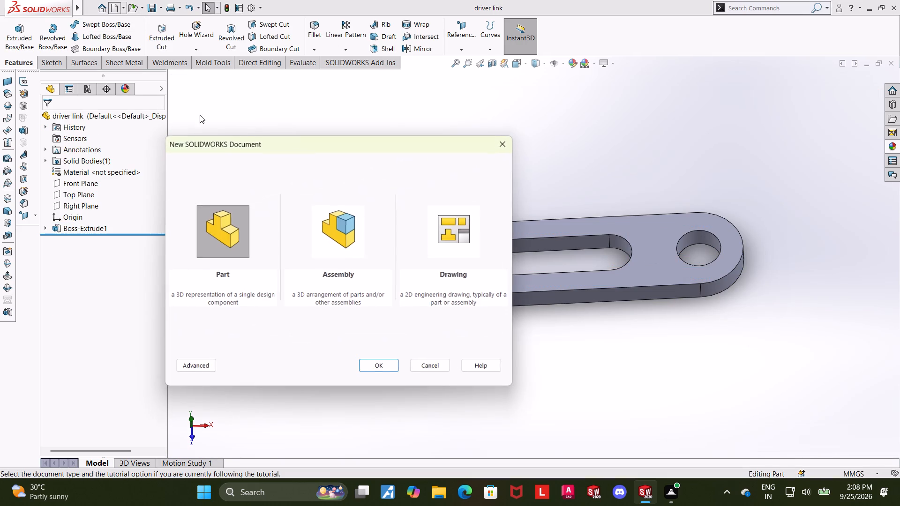
double_click(204, 233)
left_click(86, 187)
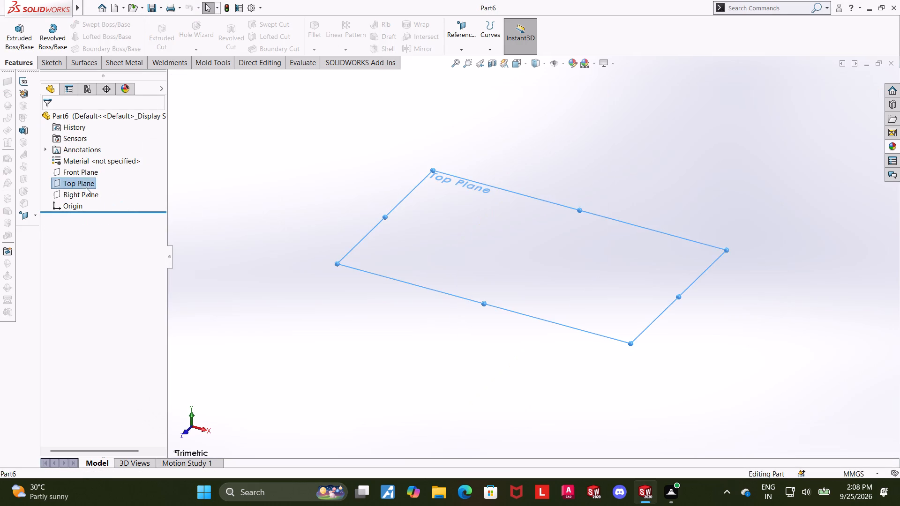
left_click(89, 173)
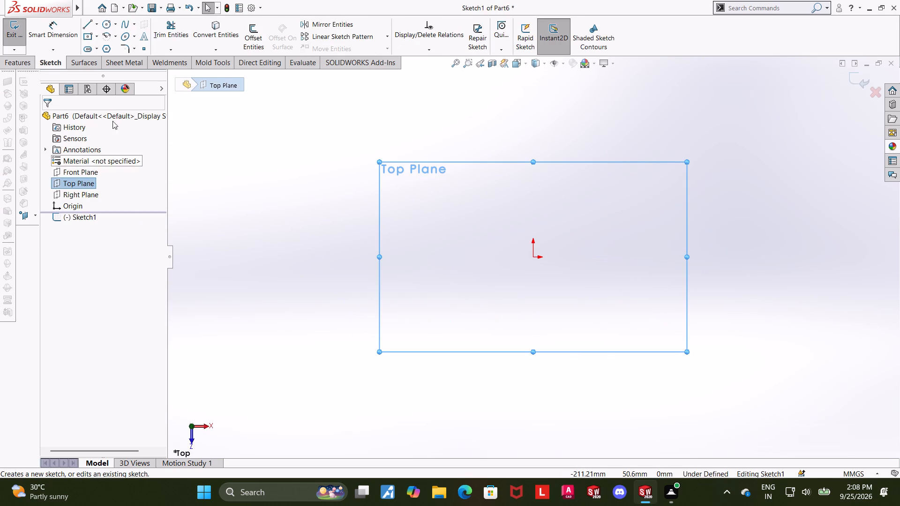
Sketch a circle centred on the origin and dimension its diameter to 10 mm.
left_click(108, 26)
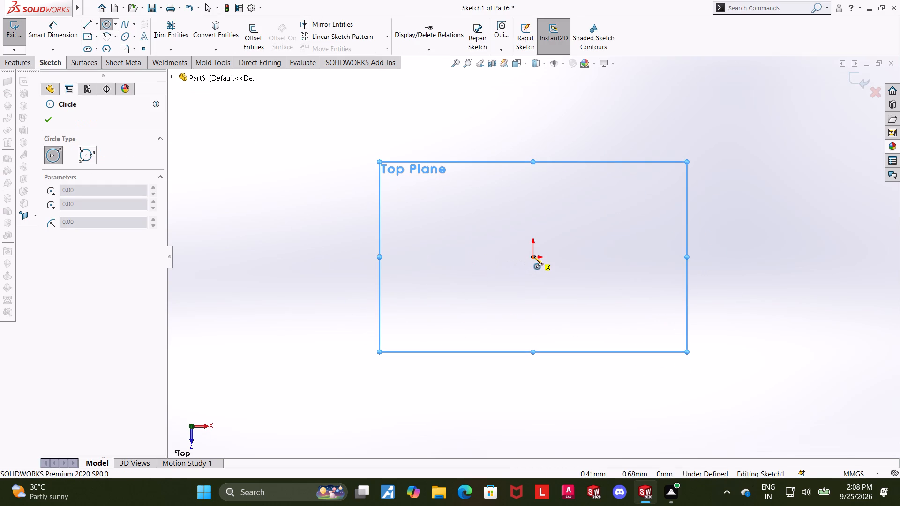
left_click(534, 256)
left_click(555, 241)
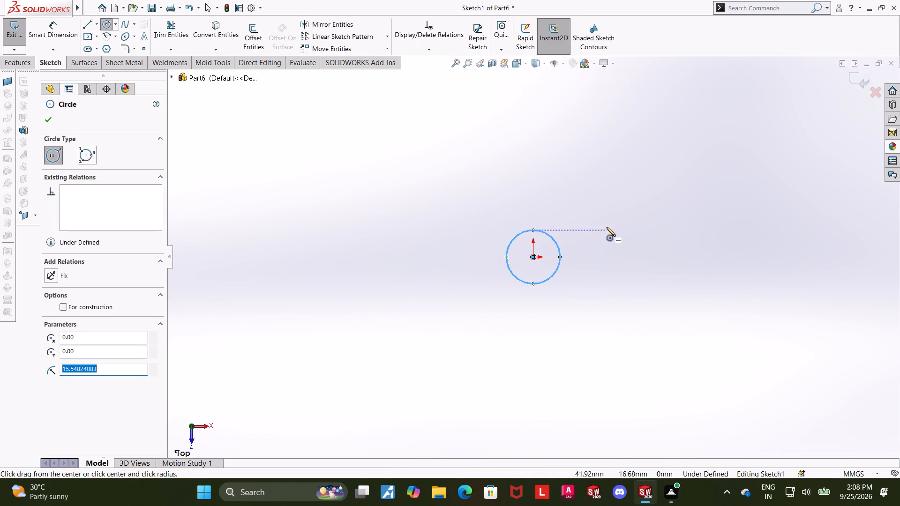
left_click(59, 27)
left_click(542, 233)
left_click(560, 221)
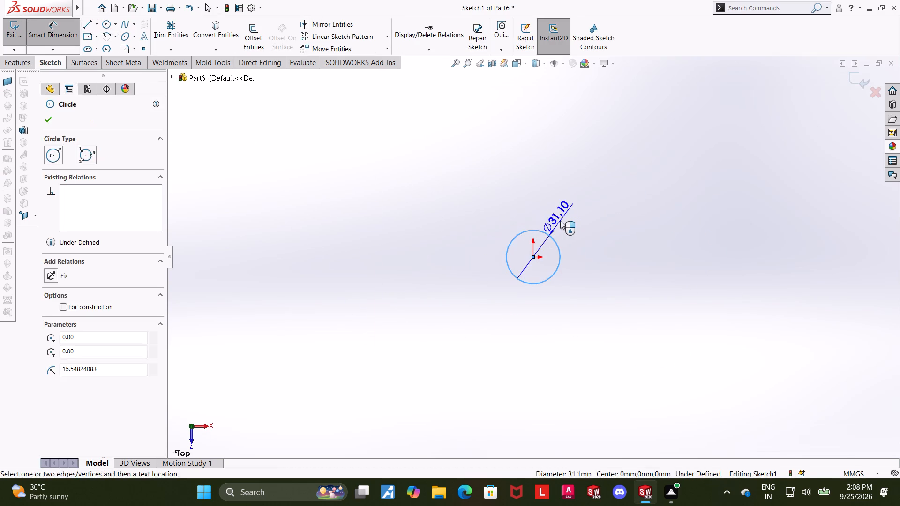
type("10")
key("Return")
key("Escape")
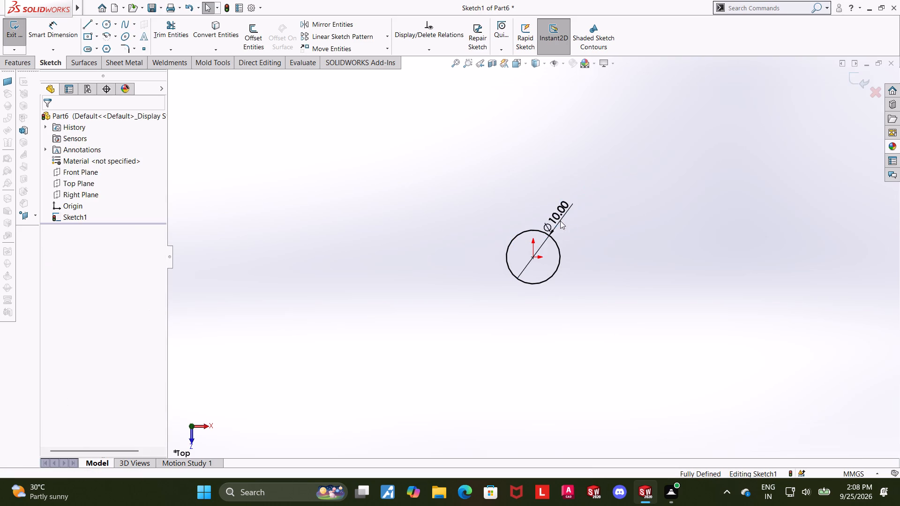
key("Escape")
Exit the sketch and extrude the circle with a blind depth of 10 mm.
left_click(856, 85)
left_click(34, 41)
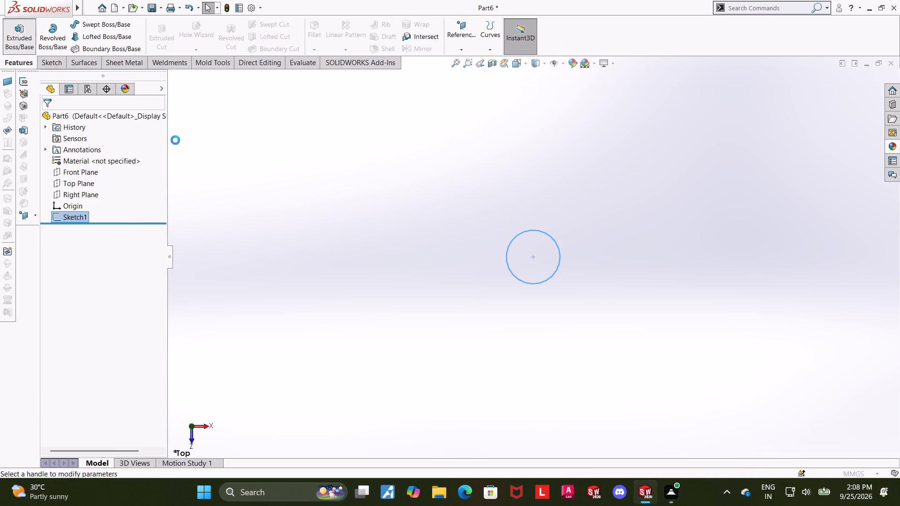
key("1")
key("0")
key("Return")
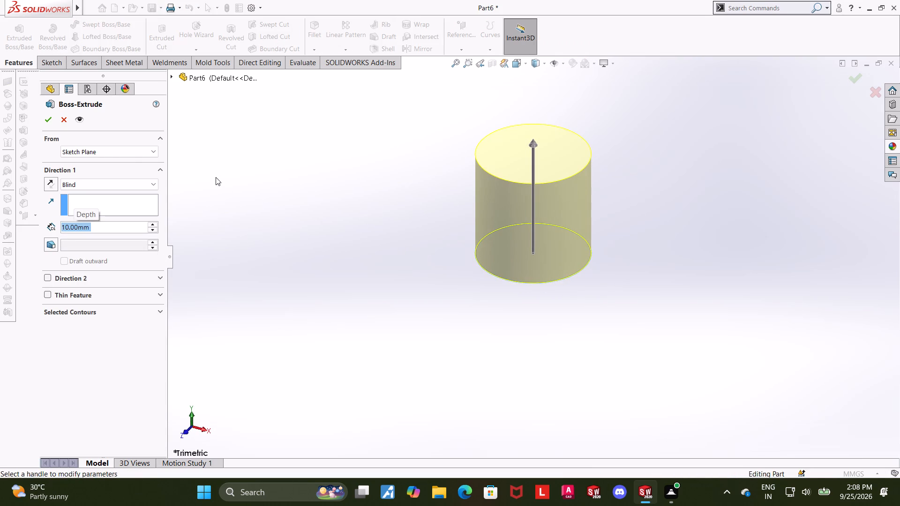
left_click(50, 118)
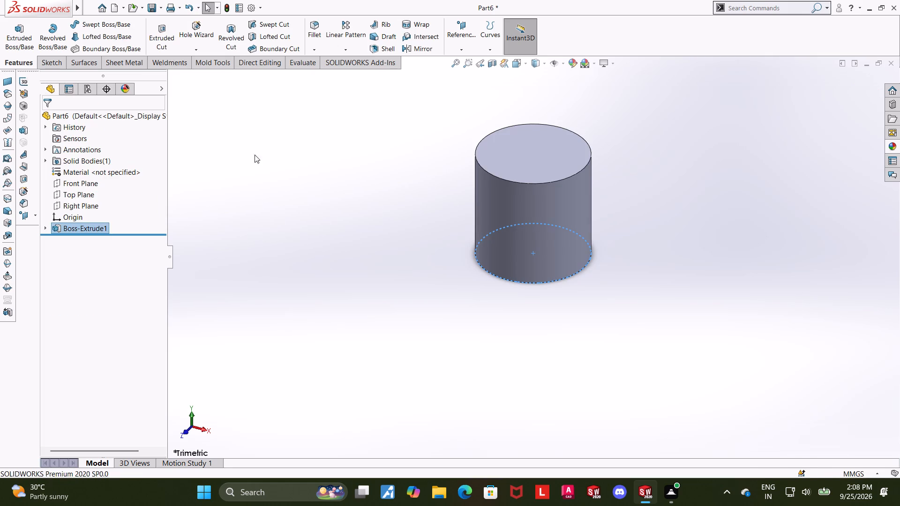
left_click(290, 174)
Save the cylinder part in the Downloads folder as "10 x10 peg".
scroll(759, 163, "down", 1)
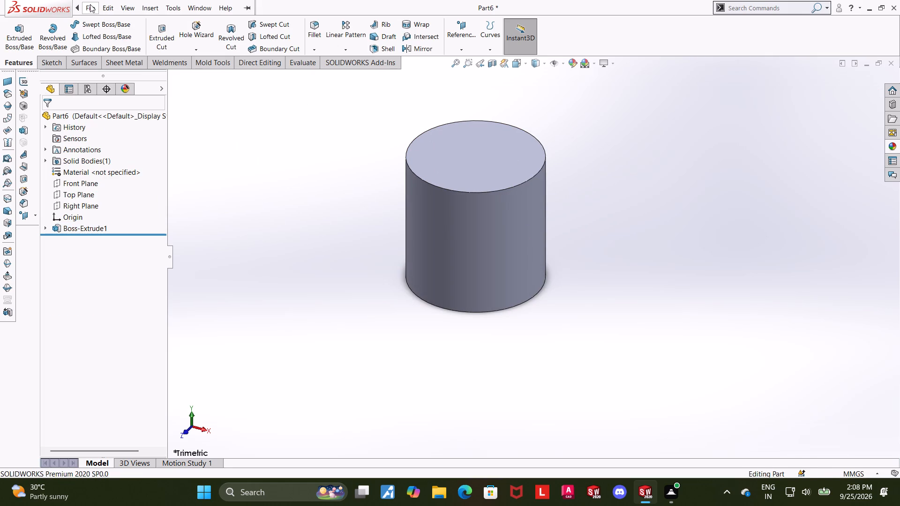
left_click(125, 128)
type("10")
key("space")
type("x1 0")
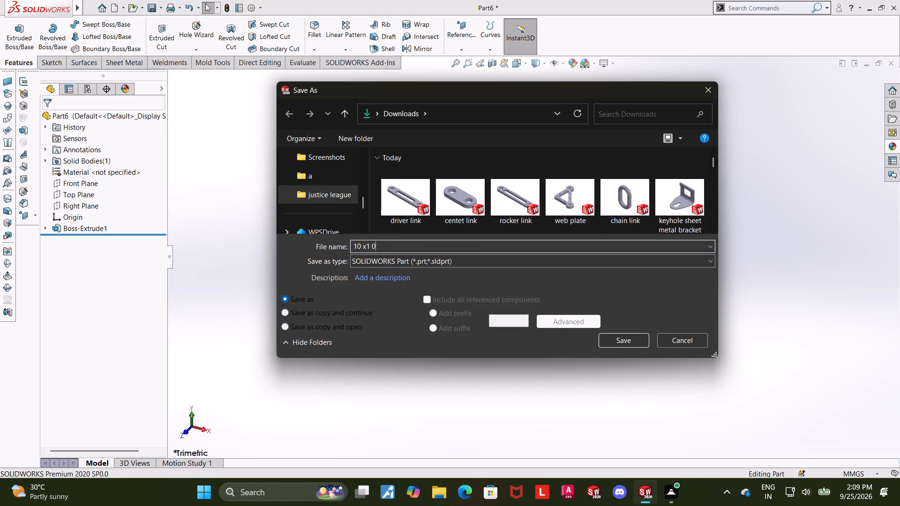
key("space")
key("BackSpace")
key("BackSpace")
key("BackSpace")
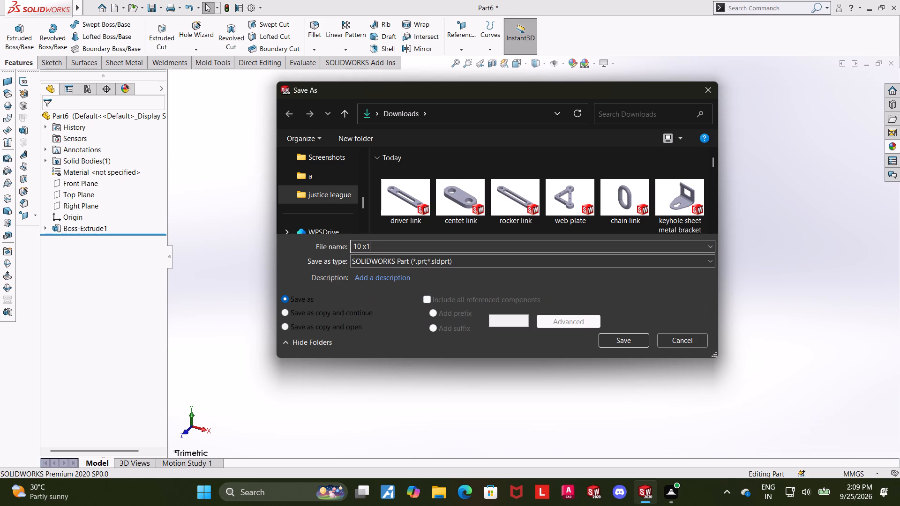
type("0 peg")
key("Return")
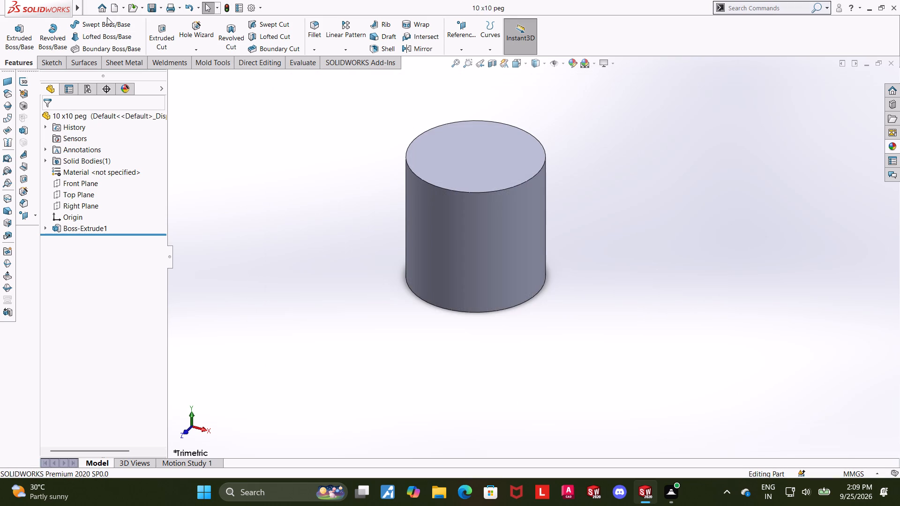
Create a new part document and start a sketch on its Top Plane.
left_click(112, 13)
double_click(237, 227)
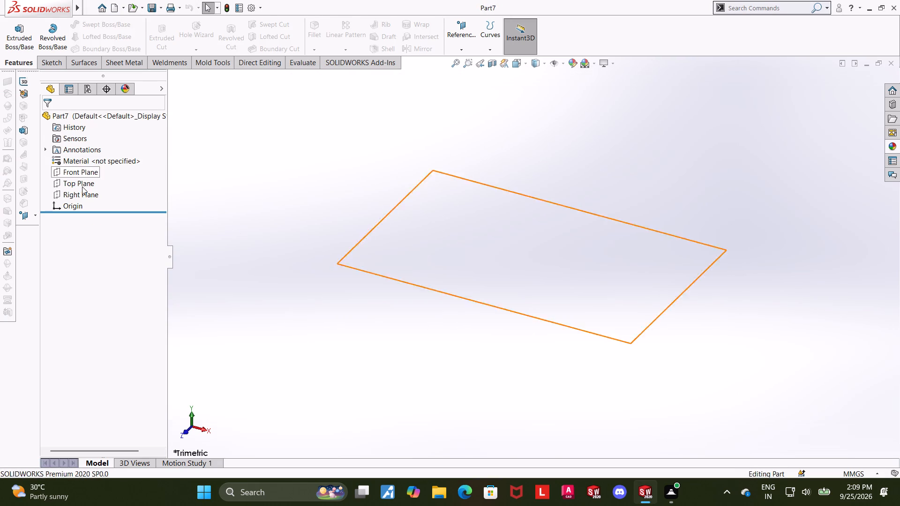
left_click(87, 190)
left_click(83, 185)
left_click(90, 171)
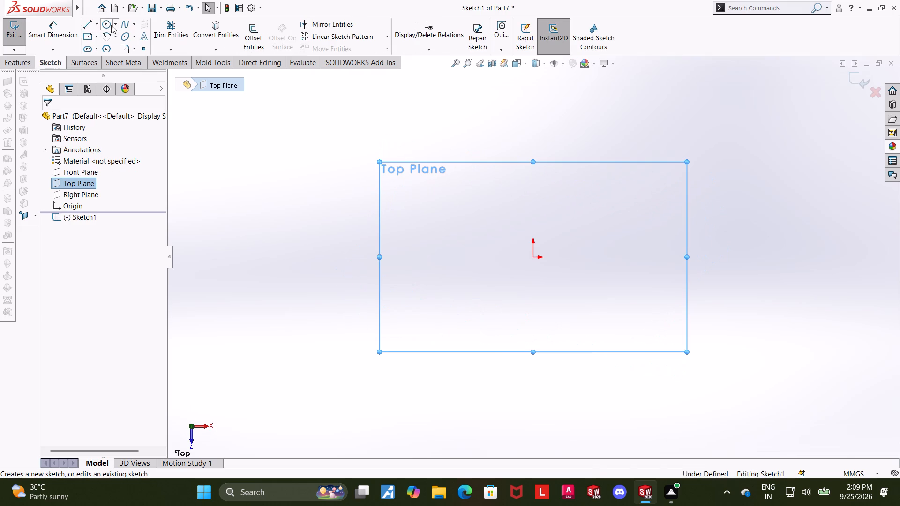
Sketch a circle centred on the origin and dimension its diameter to 10 mm.
left_click(108, 23)
left_click(533, 258)
left_click(602, 205)
key("Escape")
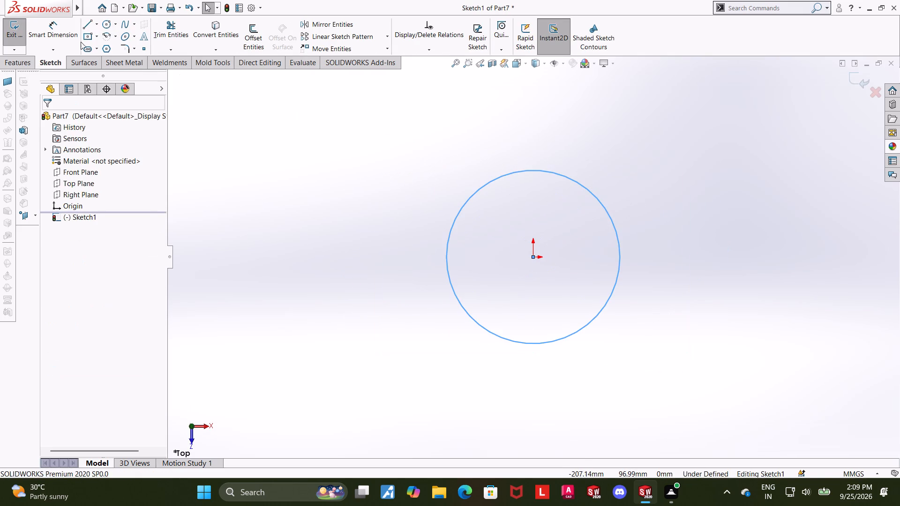
left_click(72, 23)
left_click(480, 188)
left_click(472, 171)
type("10")
key("Return")
key("Escape")
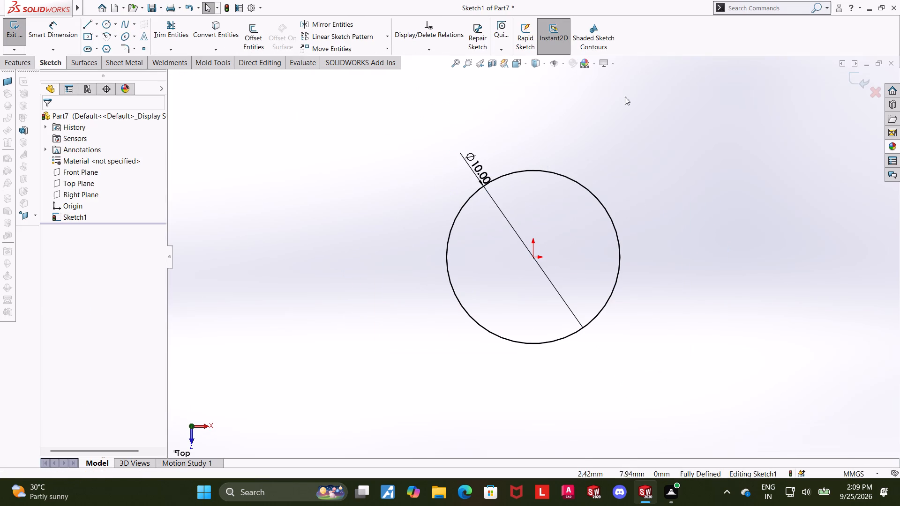
Exit the sketch and extrude the circle with a blind depth of 15 mm.
left_click(861, 81)
middle_click_drag(694, 256, 671, 133)
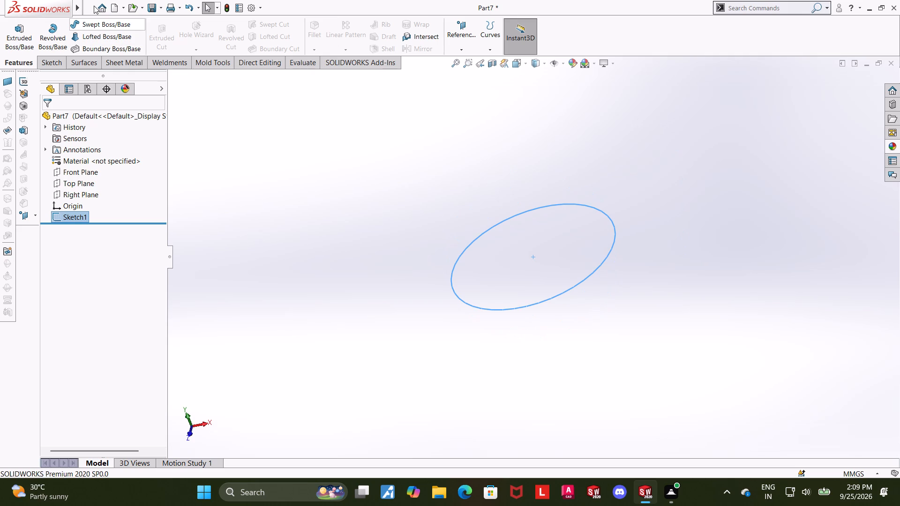
left_click(388, 186)
left_click(28, 36)
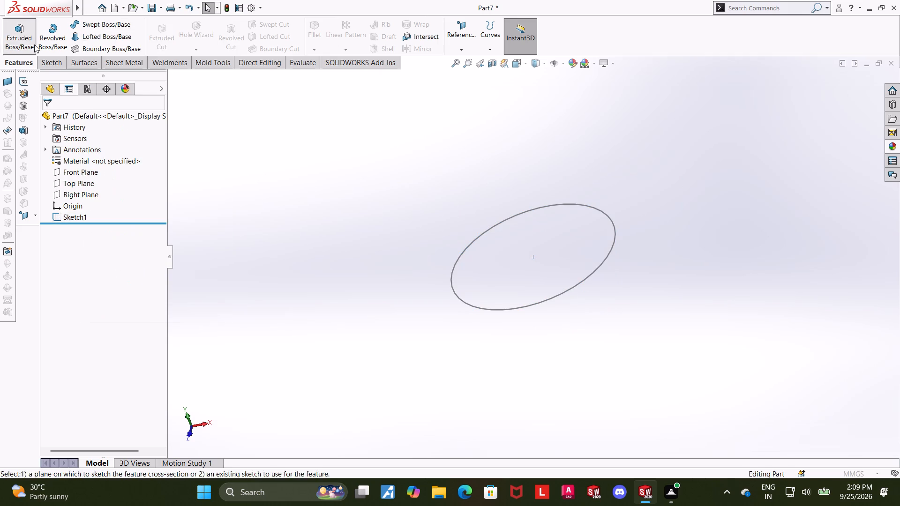
left_click(173, 75)
left_click(216, 173)
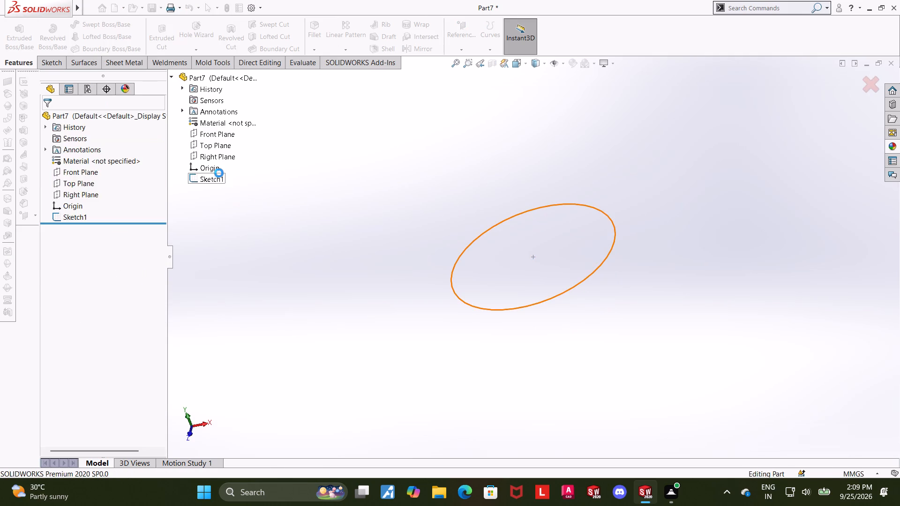
type("15")
key("Return")
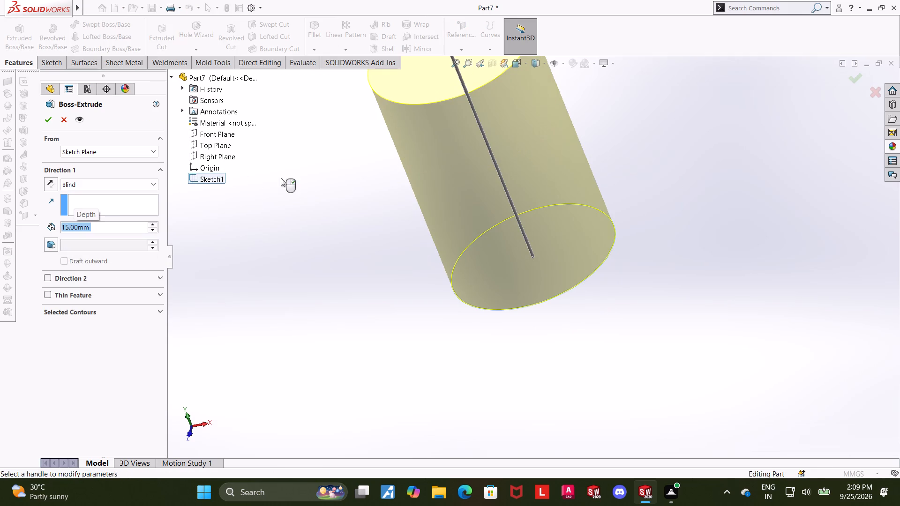
left_click(44, 121)
left_click(376, 216)
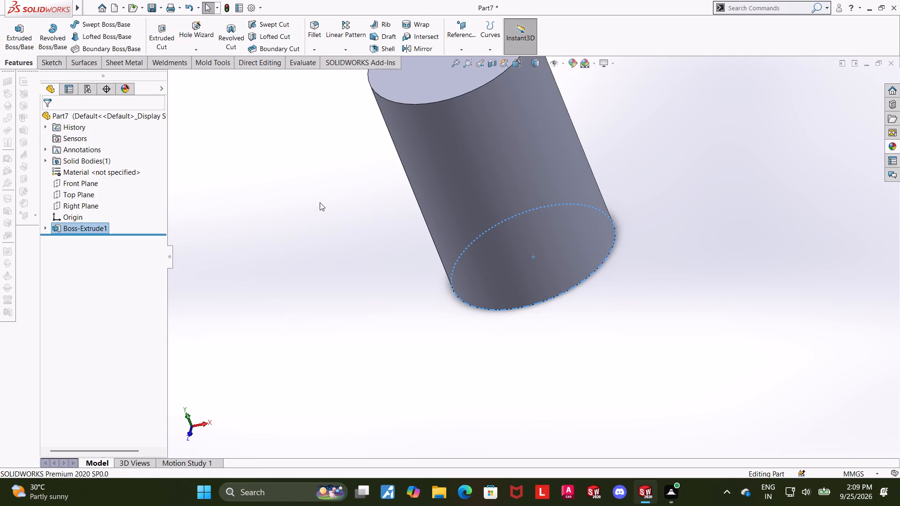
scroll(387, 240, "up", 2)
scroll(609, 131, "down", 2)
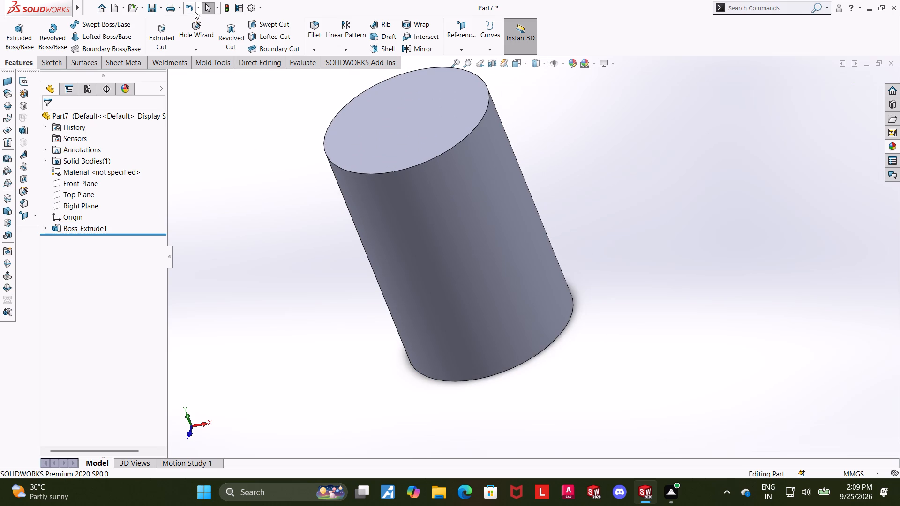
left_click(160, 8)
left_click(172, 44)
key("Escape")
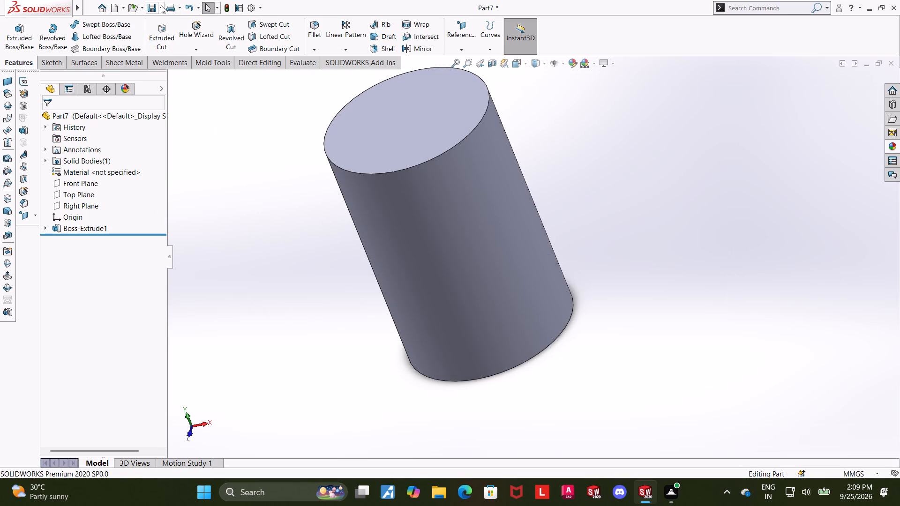
Save the longer cylinder part in the Downloads folder as "10 x 15 peg".
left_click(161, 5)
left_click(174, 35)
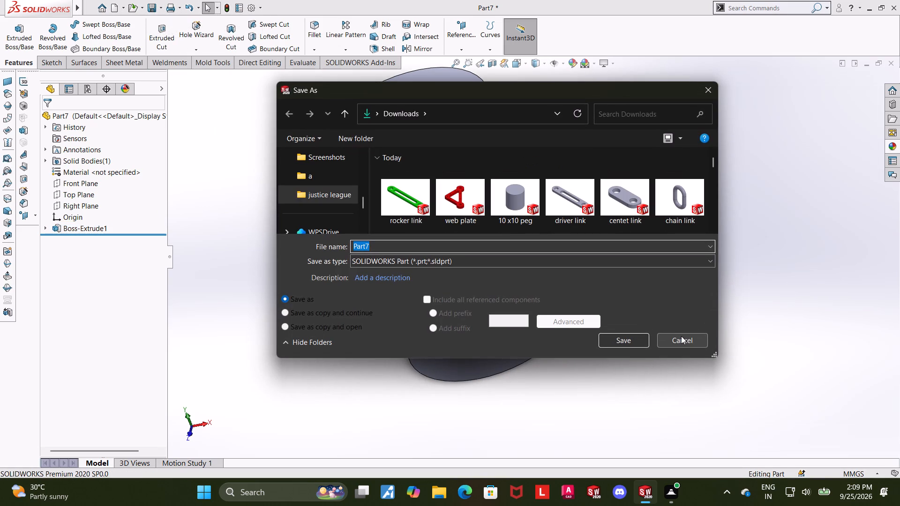
type("10 x 15")
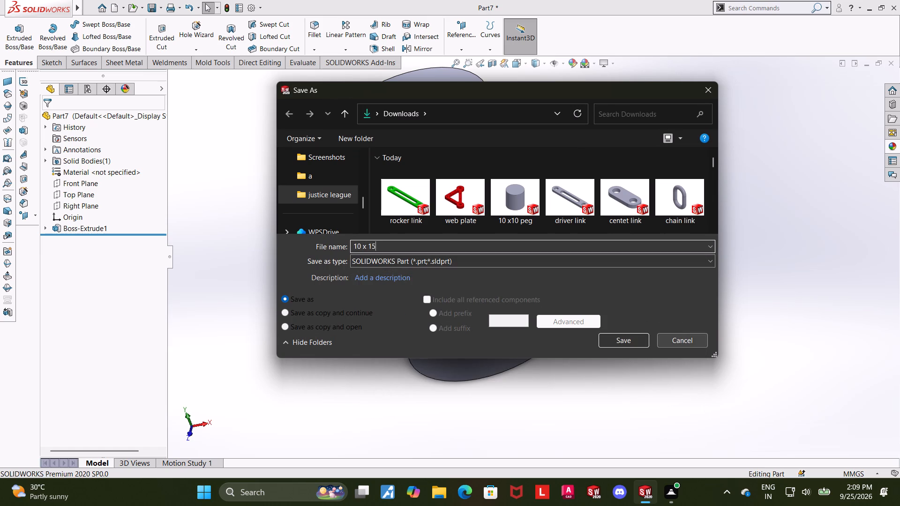
key("BackSpace")
key("BackSpace")
key("grave")
key("1")
key("BackSpace")
key("BackSpace")
type("15 peg")
left_click(646, 341)
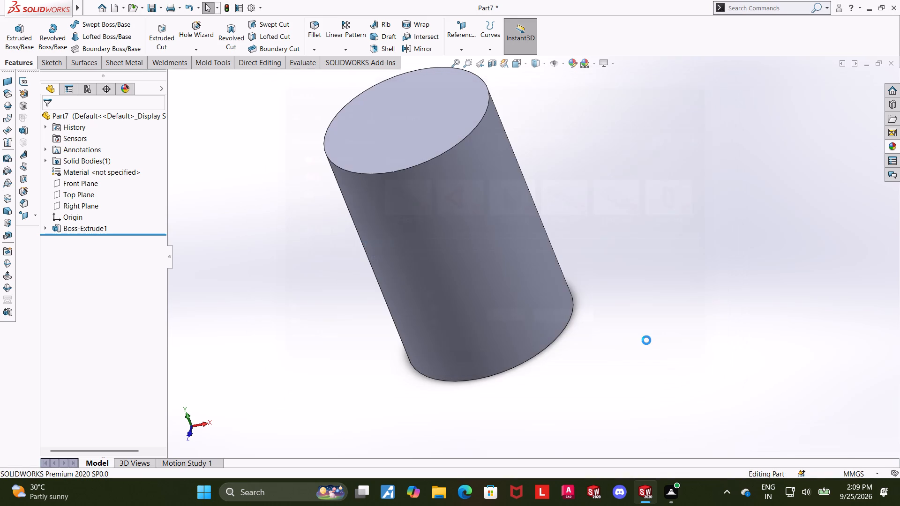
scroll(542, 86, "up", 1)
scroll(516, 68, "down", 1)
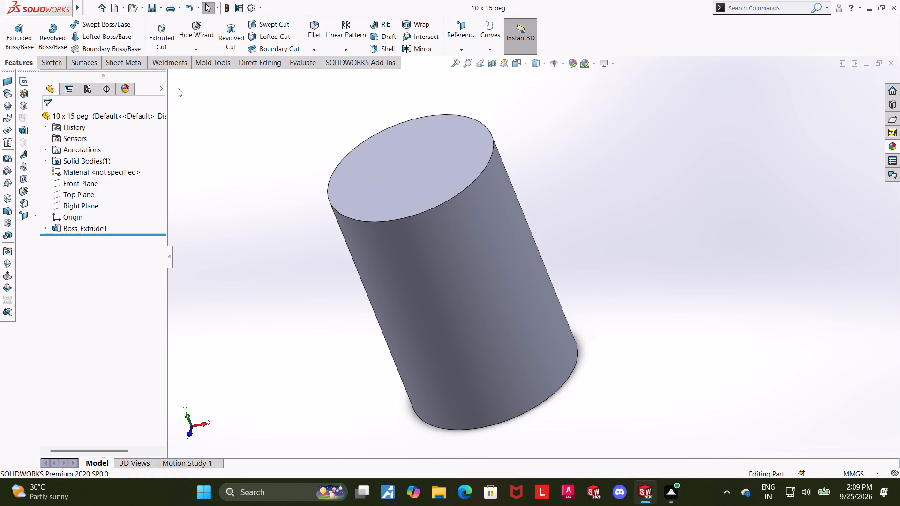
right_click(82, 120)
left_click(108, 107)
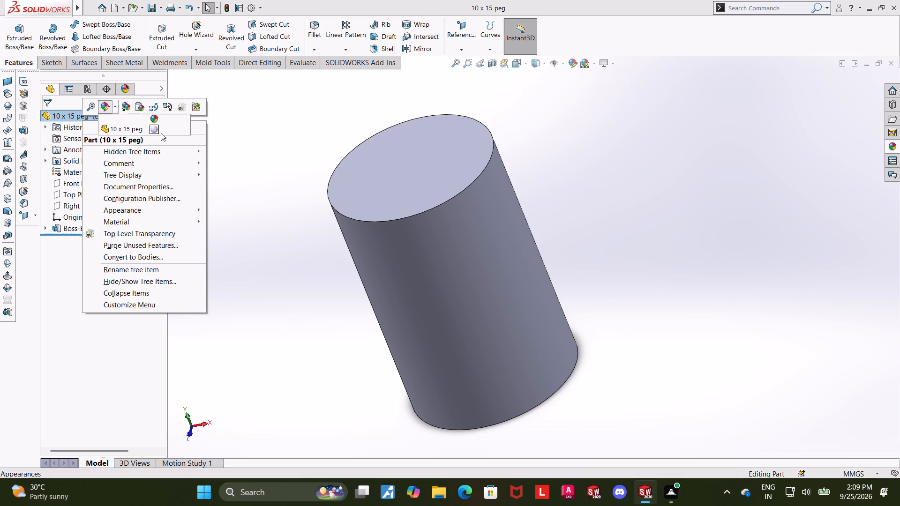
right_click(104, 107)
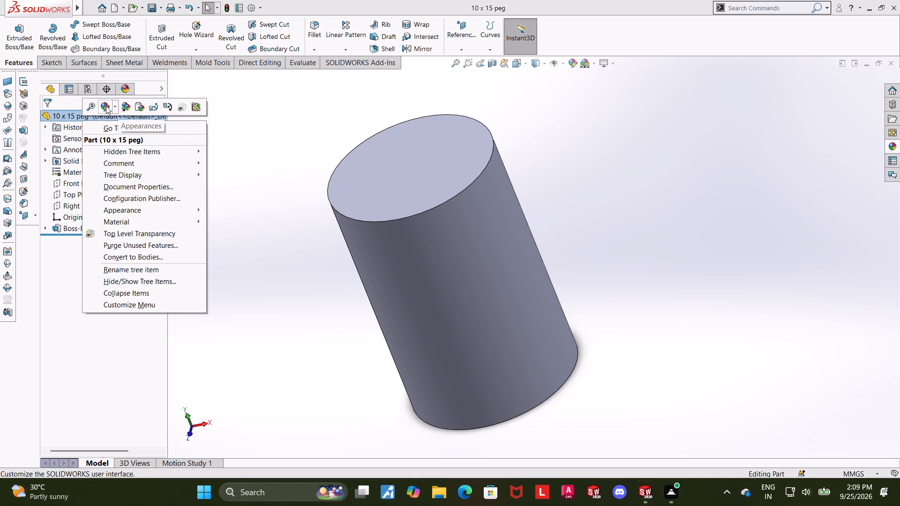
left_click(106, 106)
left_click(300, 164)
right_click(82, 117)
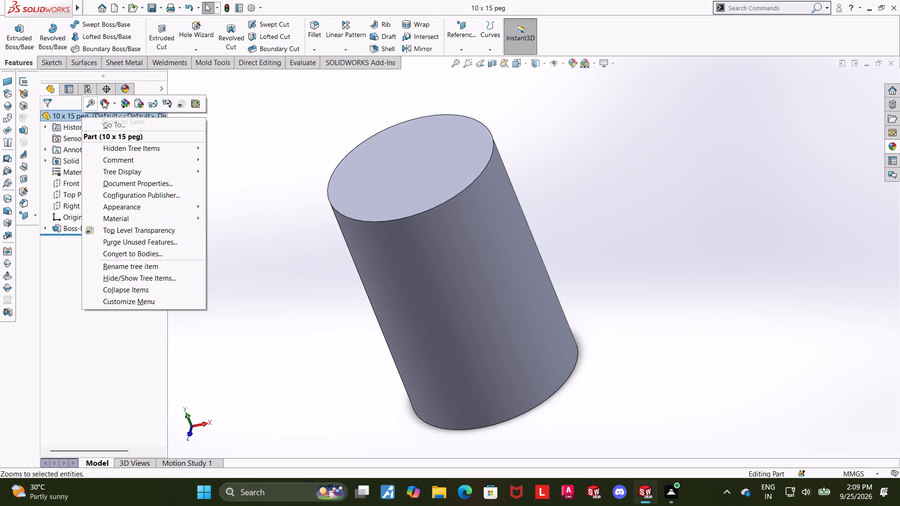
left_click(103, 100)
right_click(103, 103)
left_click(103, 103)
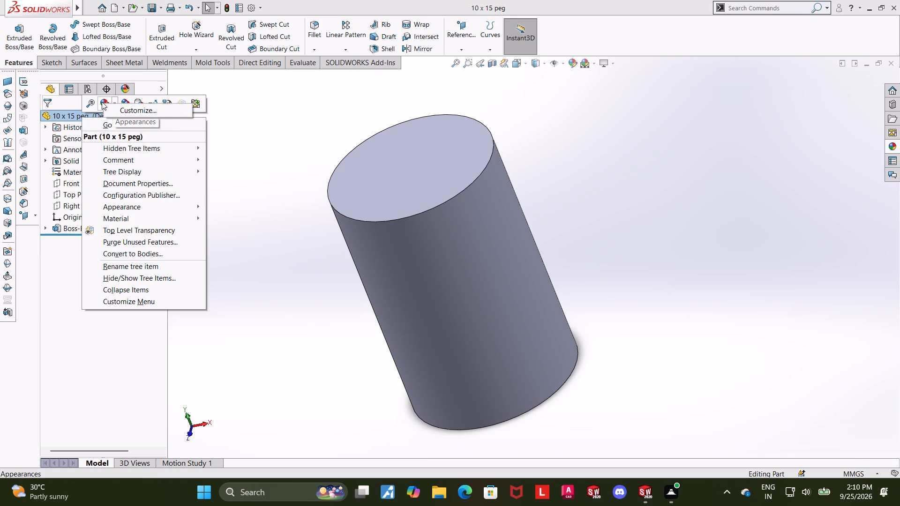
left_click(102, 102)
Apply a yellow colour from the standard swatches to the whole 10 x 15 peg part.
right_click(79, 114)
left_click(97, 102)
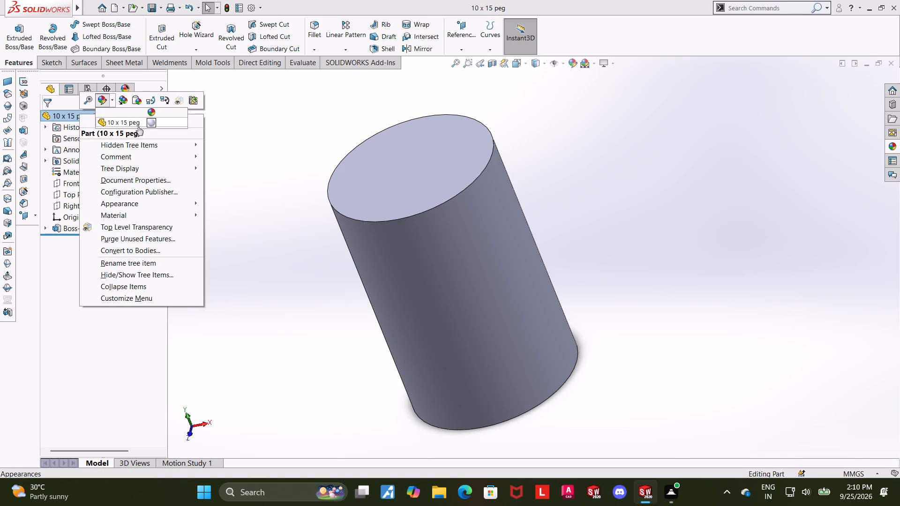
left_click(148, 124)
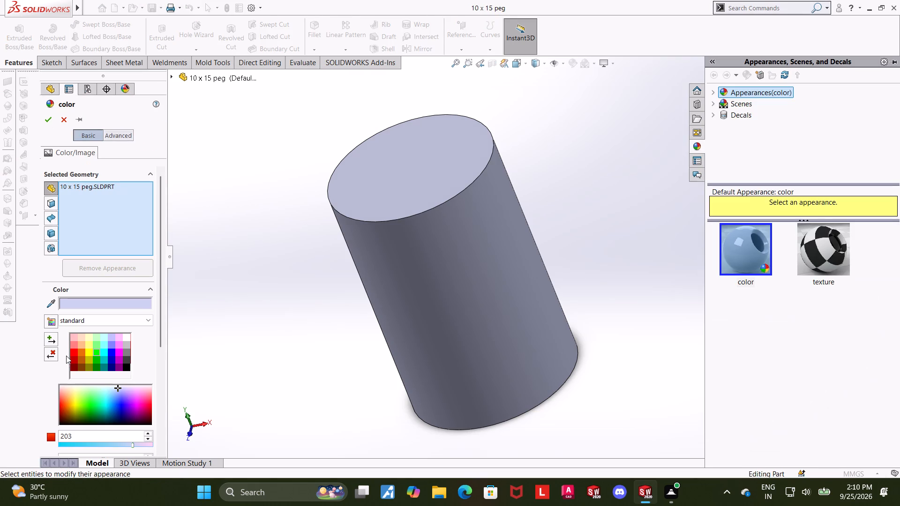
left_click(87, 353)
left_click(50, 116)
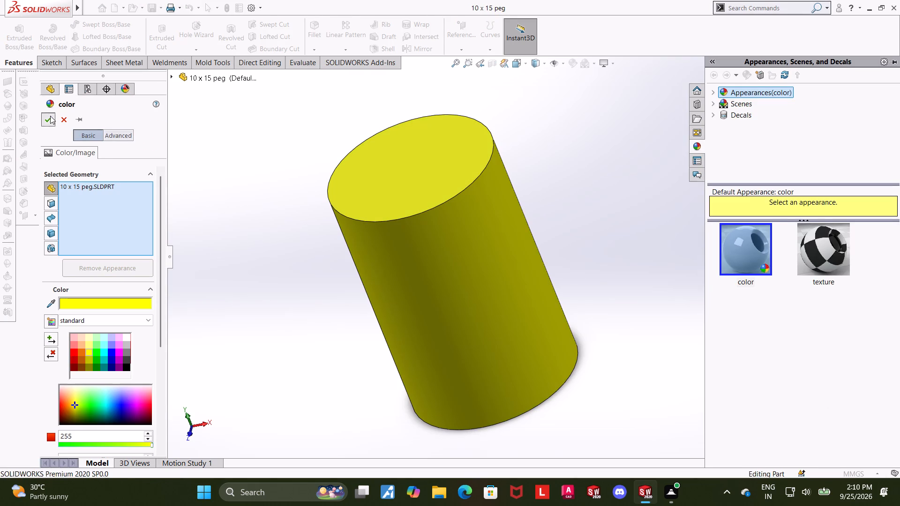
Save the coloured 10 x 15 peg part and bring up the 10 x10 peg part.
left_click(287, 175)
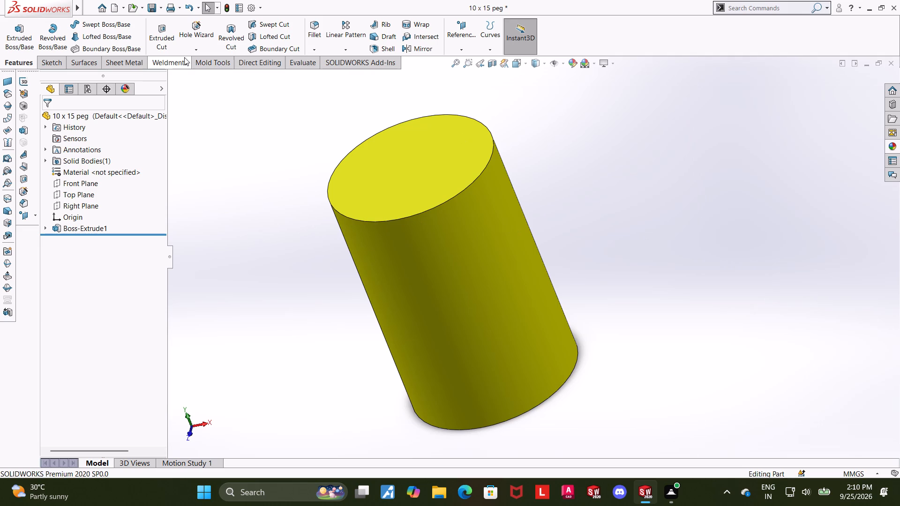
left_click(151, 7)
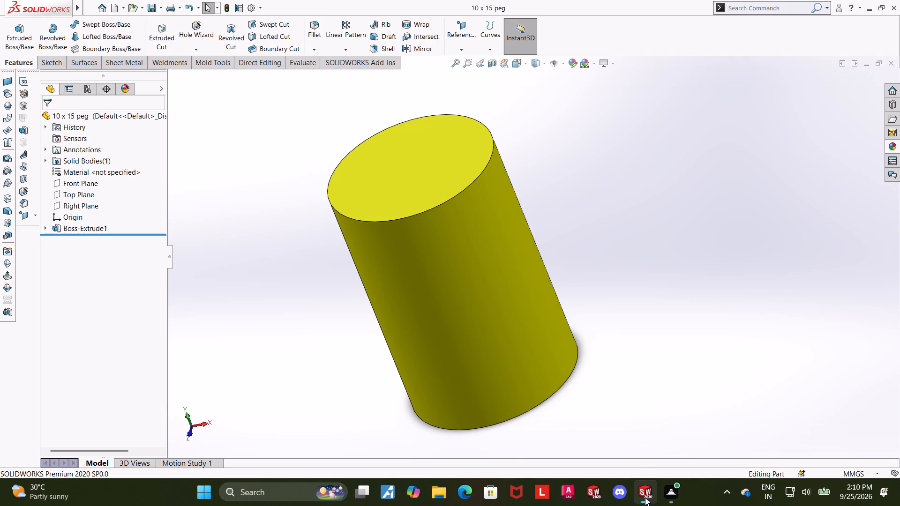
left_click(689, 432)
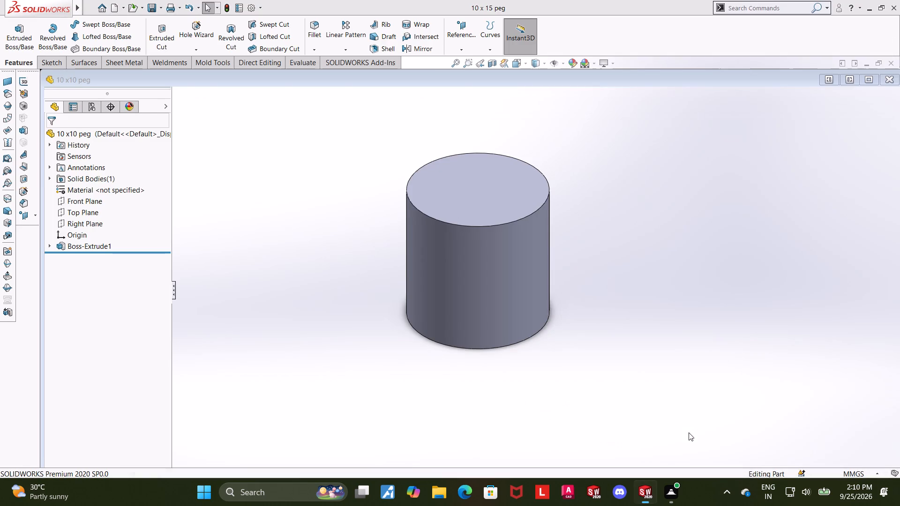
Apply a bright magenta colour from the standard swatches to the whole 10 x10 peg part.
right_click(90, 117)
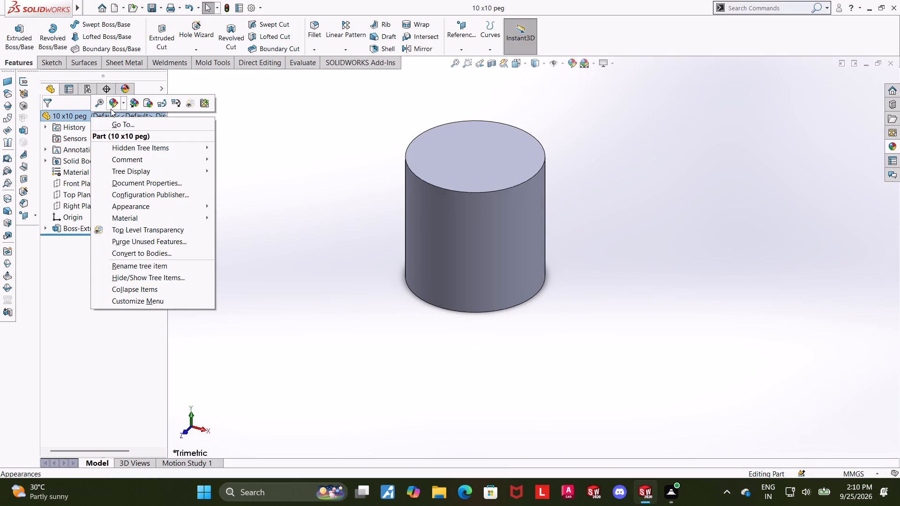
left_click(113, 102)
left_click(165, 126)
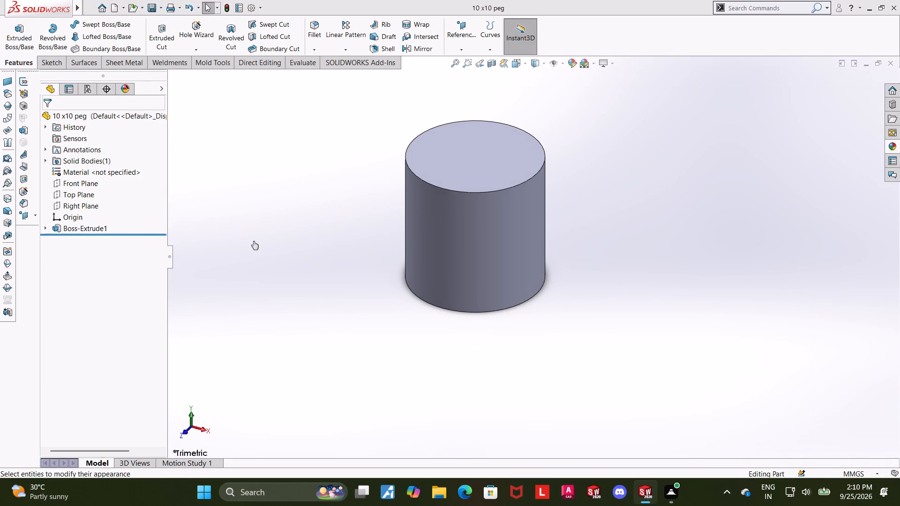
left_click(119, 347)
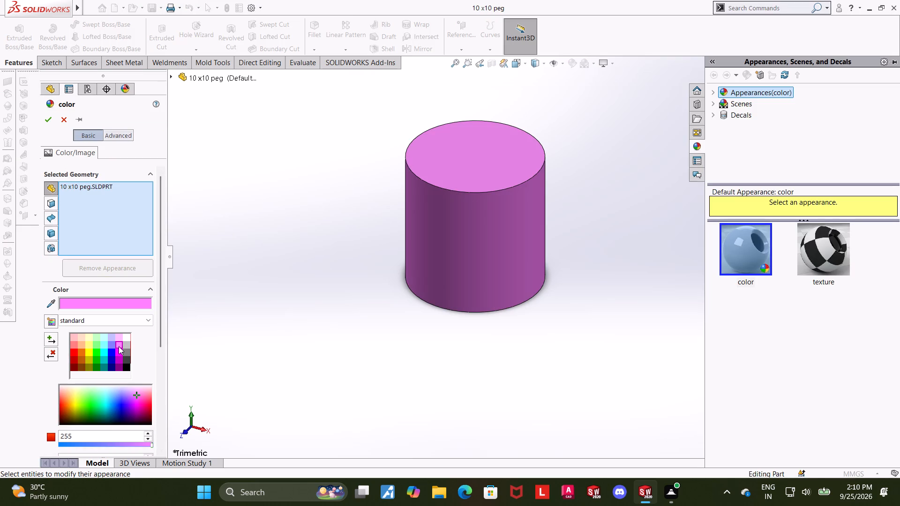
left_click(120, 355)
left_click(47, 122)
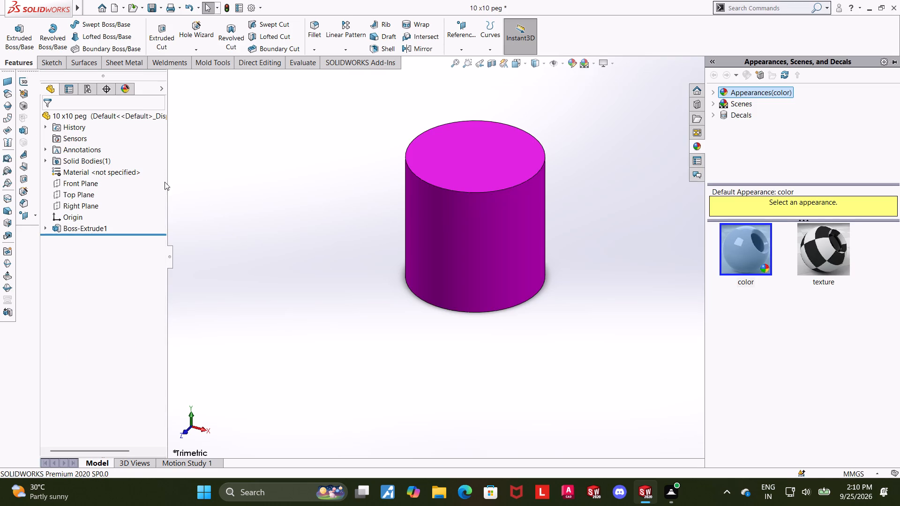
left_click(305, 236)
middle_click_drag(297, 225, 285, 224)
Recolour the whole 10 x10 peg part white, after trying cyan and blue from the standard swatches.
right_click(68, 118)
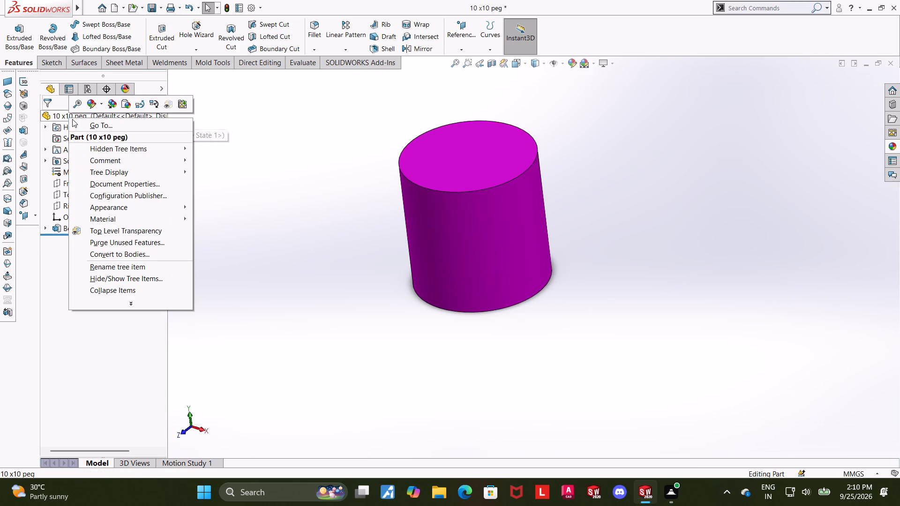
left_click(90, 103)
left_click(140, 126)
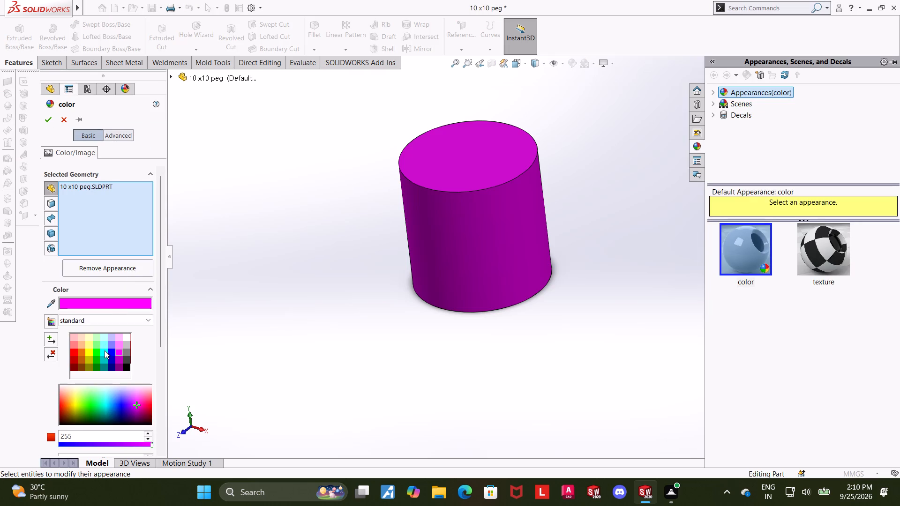
left_click(105, 352)
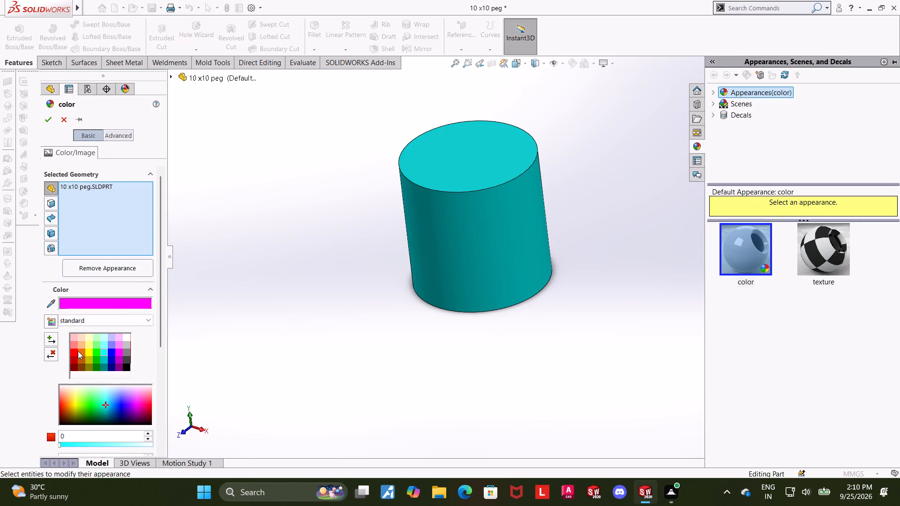
left_click(111, 346)
left_click(112, 352)
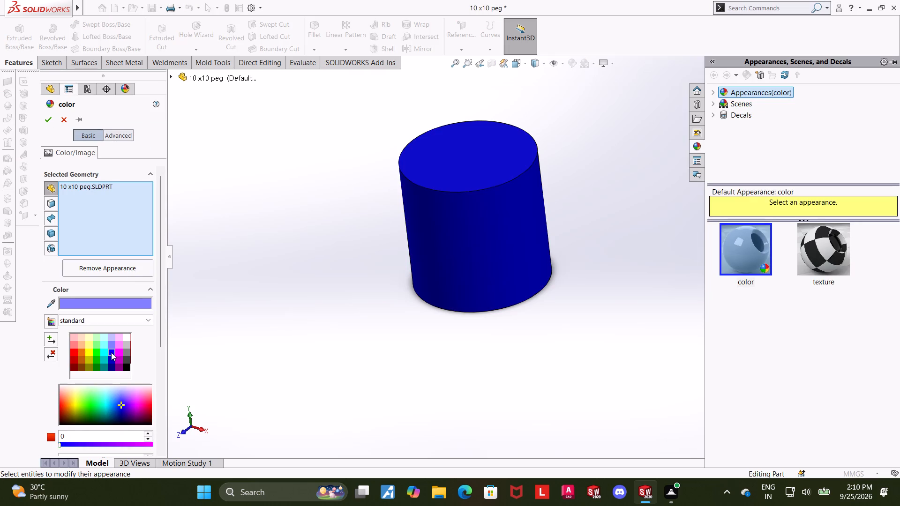
left_click(100, 353)
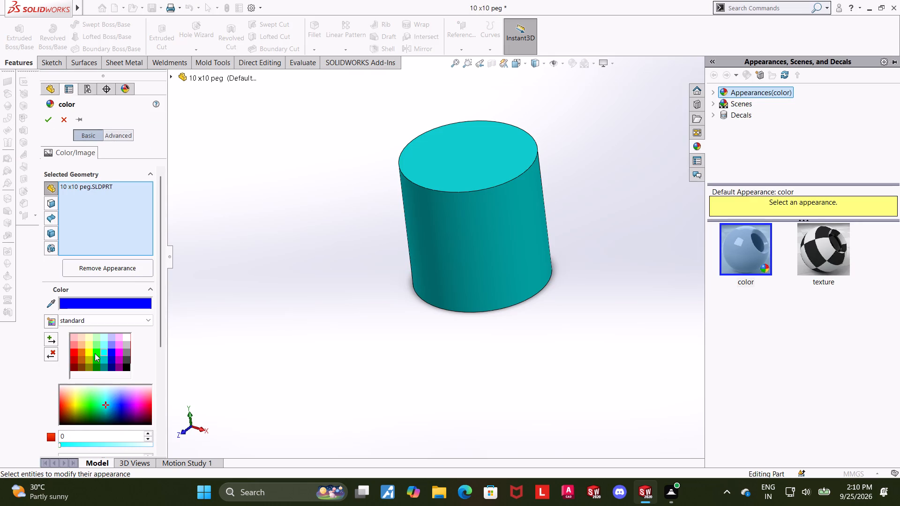
left_click(125, 337)
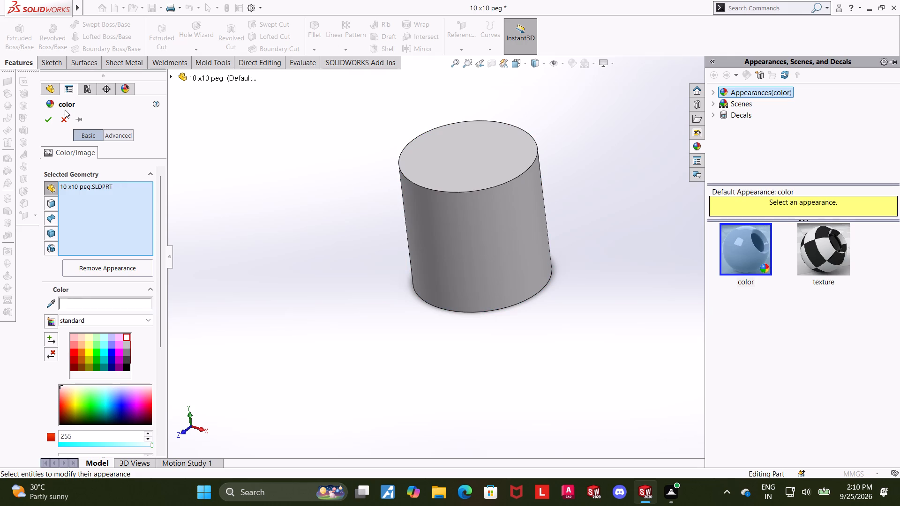
left_click(51, 119)
left_click(268, 219)
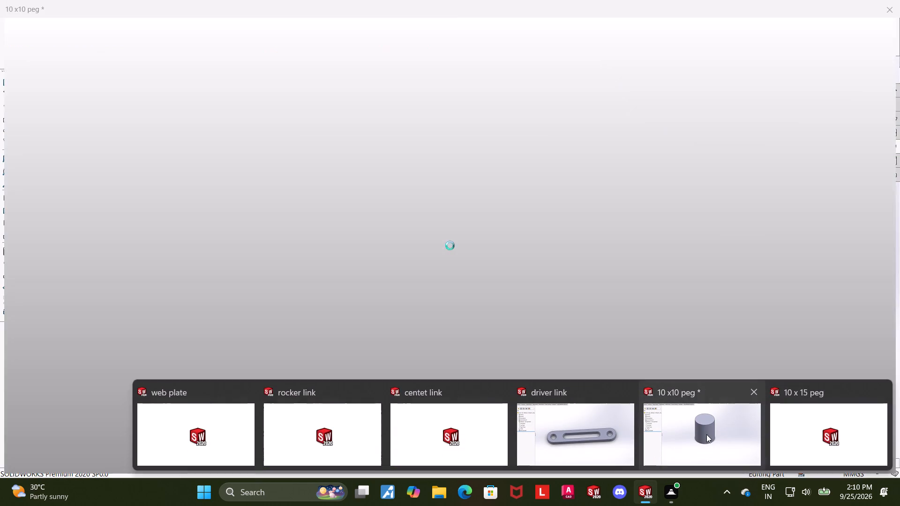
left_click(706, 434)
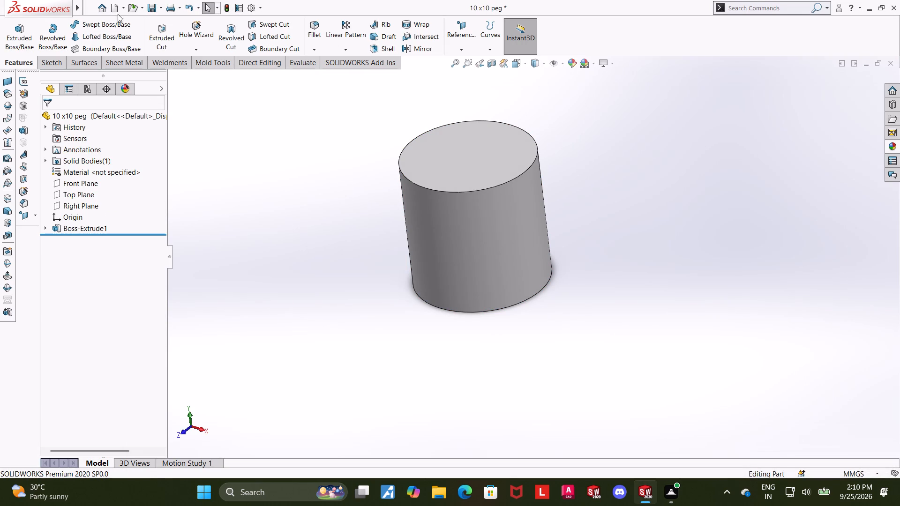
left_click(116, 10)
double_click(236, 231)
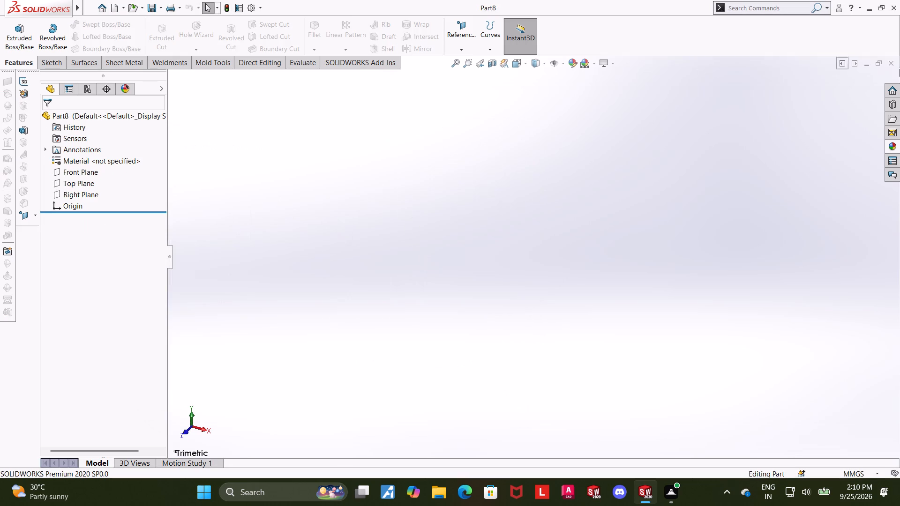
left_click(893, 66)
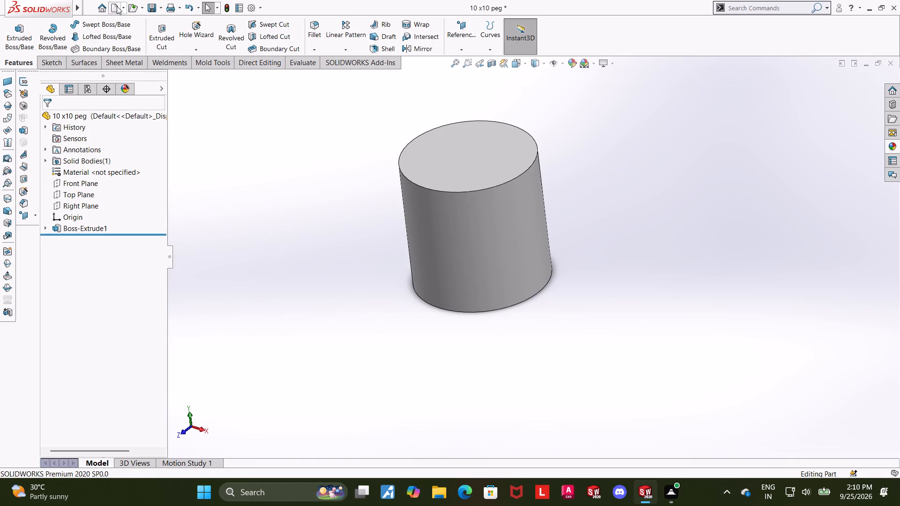
Create a new assembly document and place the web plate in it as the first component.
left_click(117, 6)
left_click(358, 235)
double_click(358, 235)
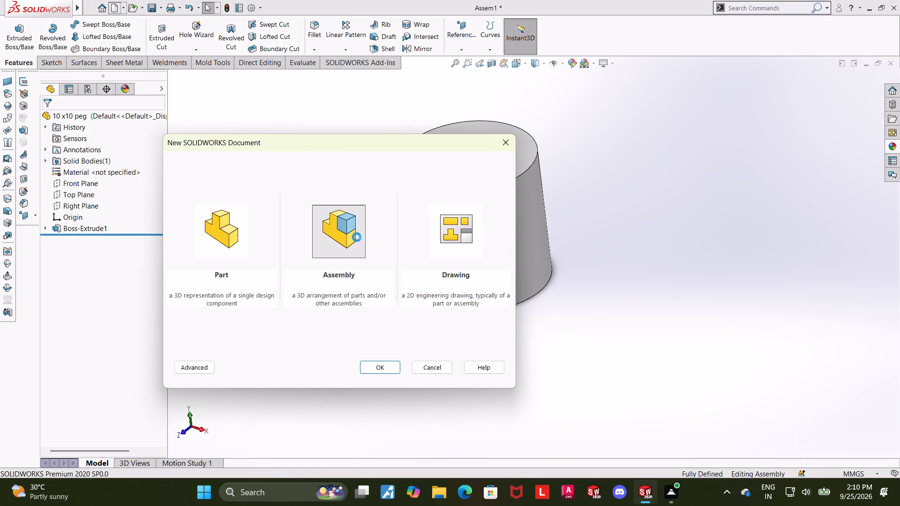
scroll(37, 275, "down", 5)
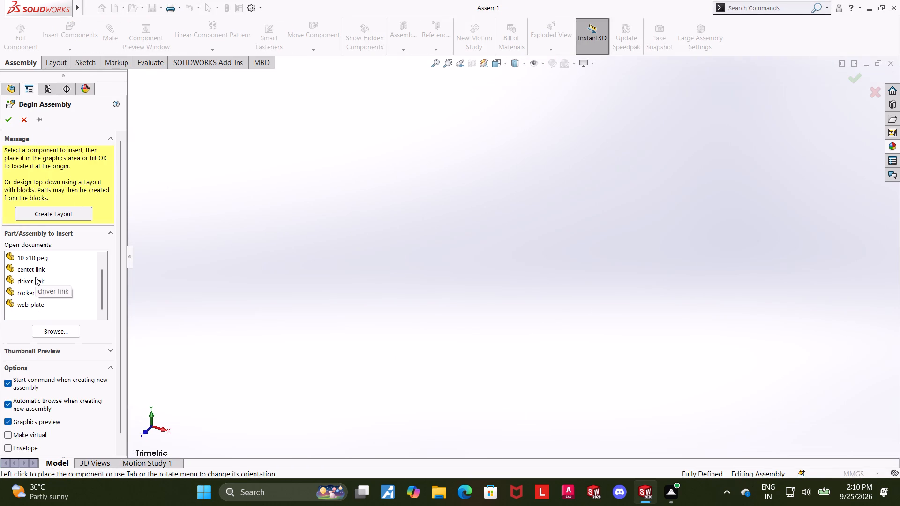
left_click(33, 303)
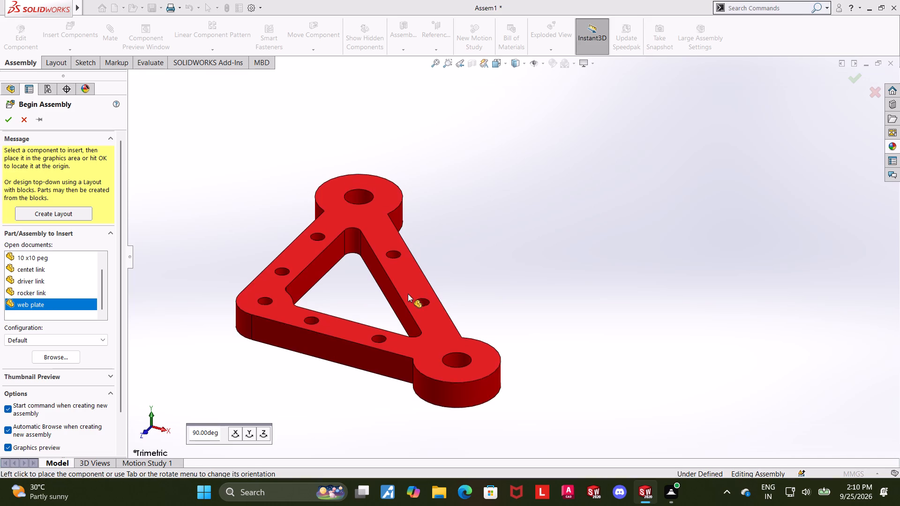
left_click(421, 291)
Set the web plate component to float so it can be mated.
right_click(505, 243)
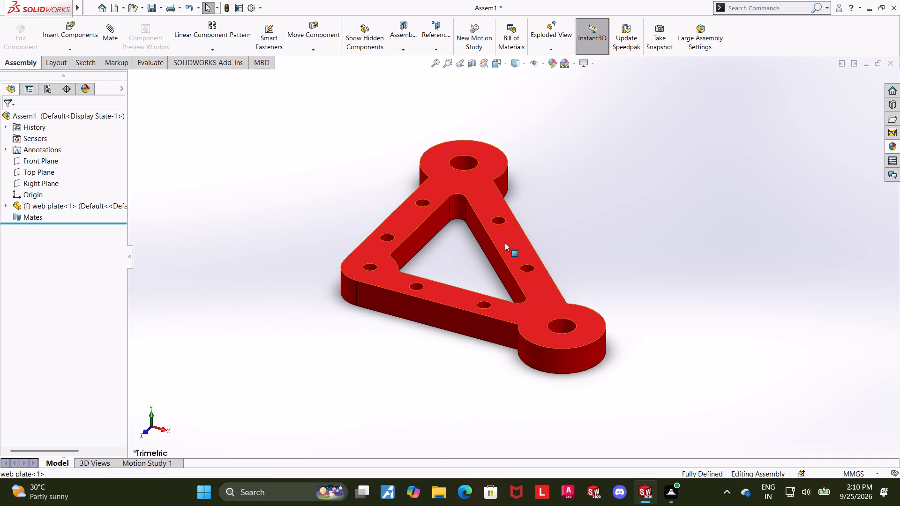
left_click(542, 317)
left_click(685, 288)
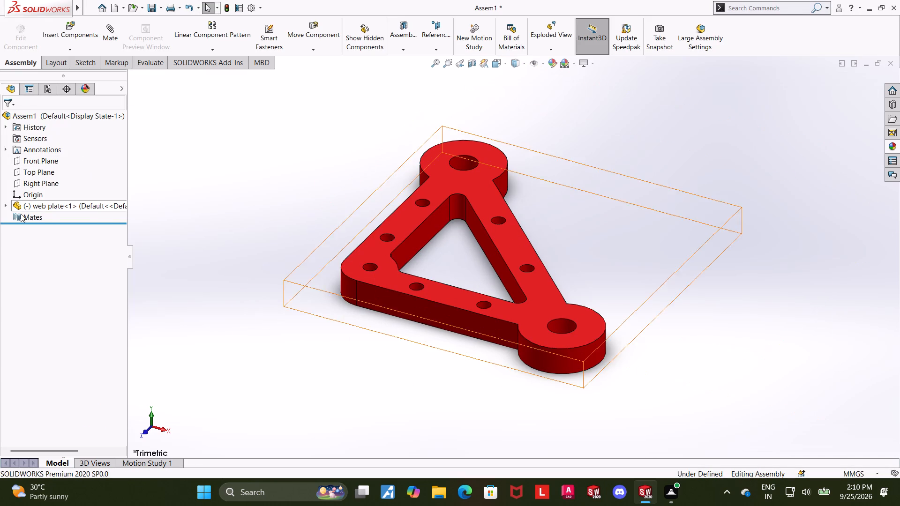
Add a coincident mate between the assembly's Front Plane and the web plate's Front Plane.
left_click(127, 32)
left_click(114, 32)
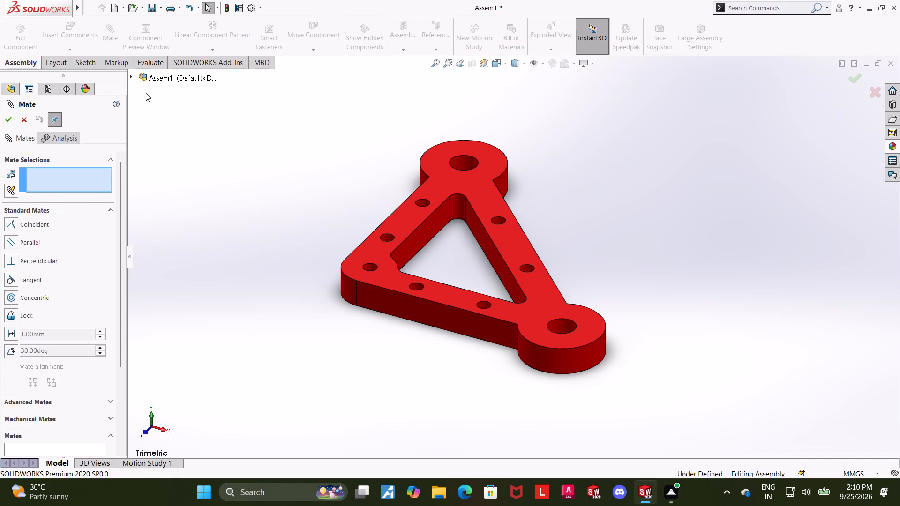
left_click(128, 72)
left_click(156, 126)
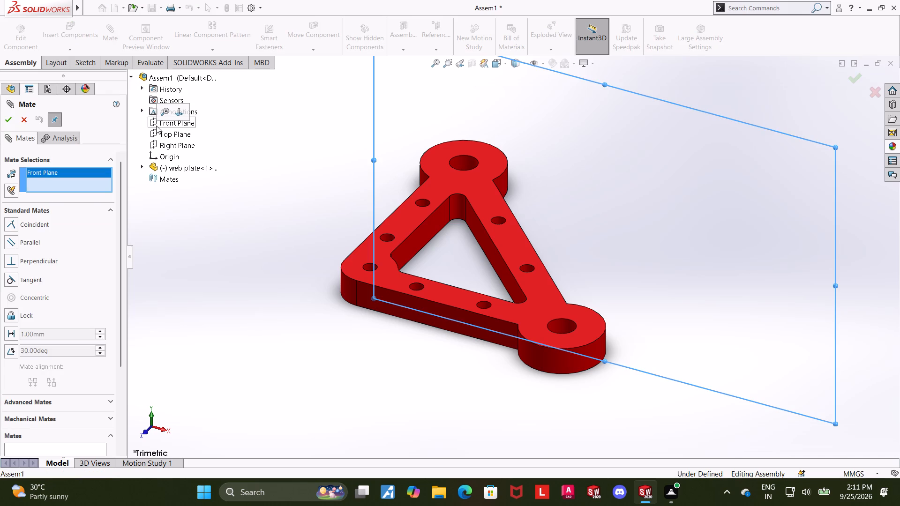
left_click(141, 165, "ctrl")
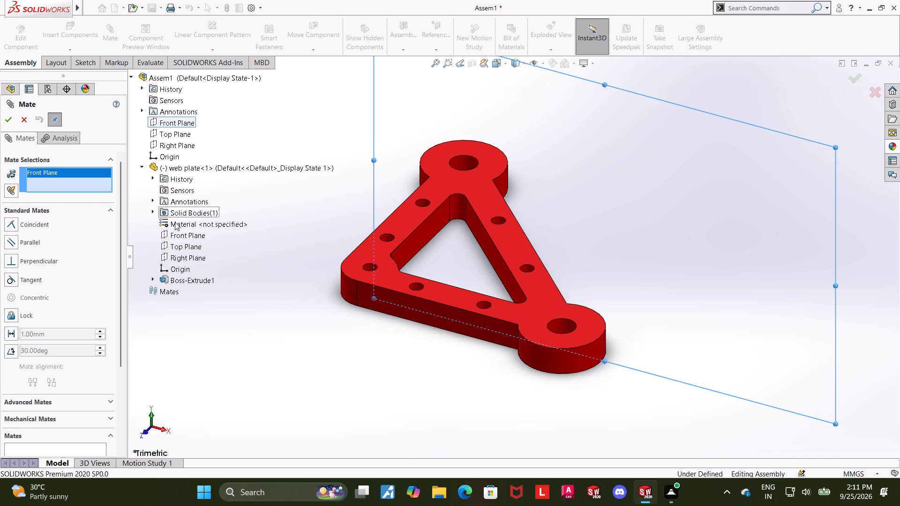
left_click(176, 234, "ctrl")
left_click(7, 123)
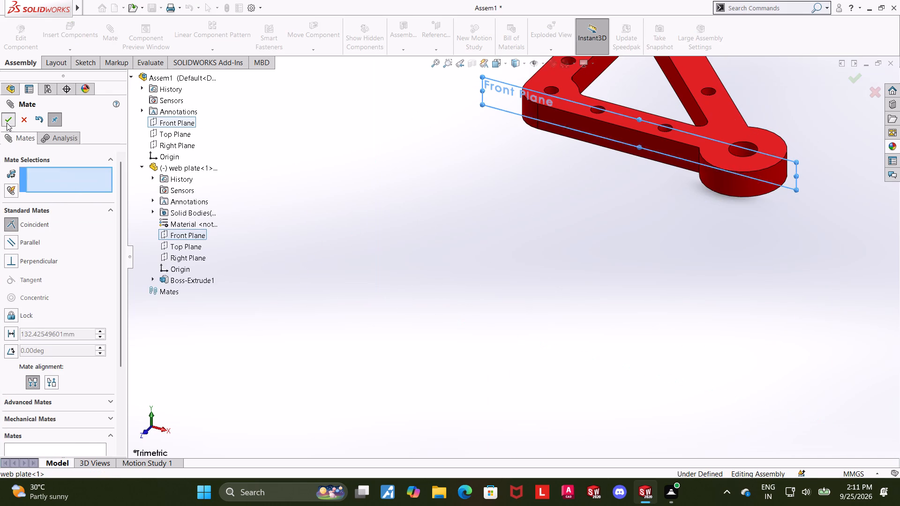
Add a coincident mate between the web plate's Top Plane and the assembly's Top Plane.
scroll(645, 205, "up", 6)
scroll(613, 185, "down", 3)
scroll(568, 201, "down", 2)
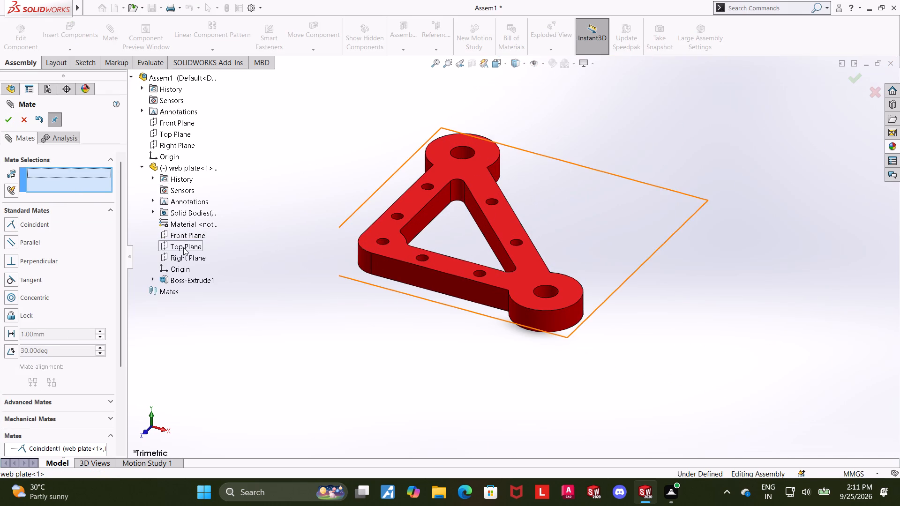
left_click(183, 247)
left_click(168, 137, "ctrl")
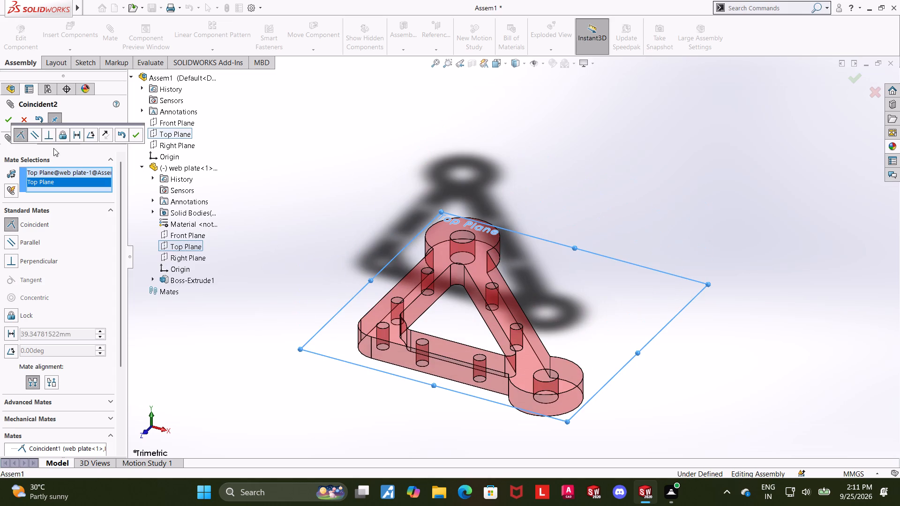
left_click(7, 116)
Add a coincident mate between the assembly's Right Plane and the web plate's Right Plane, and finish mating.
left_click(165, 145)
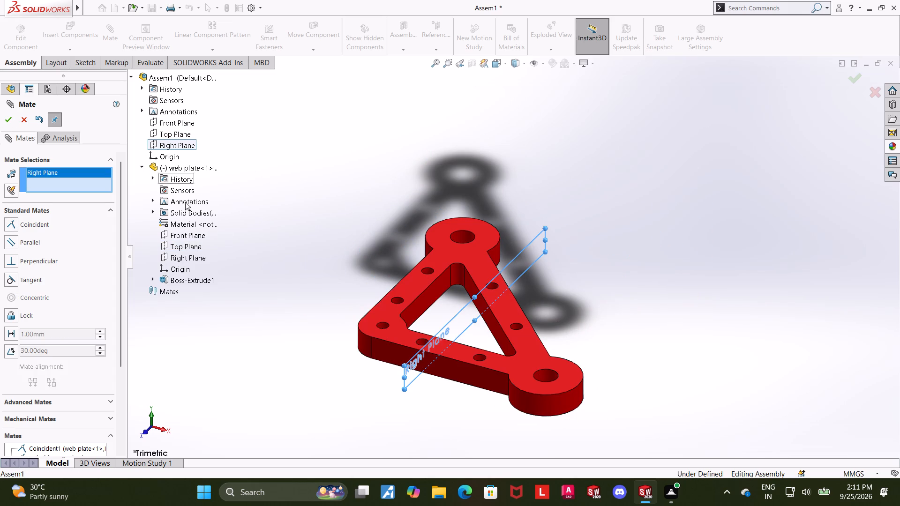
left_click(180, 259, "ctrl")
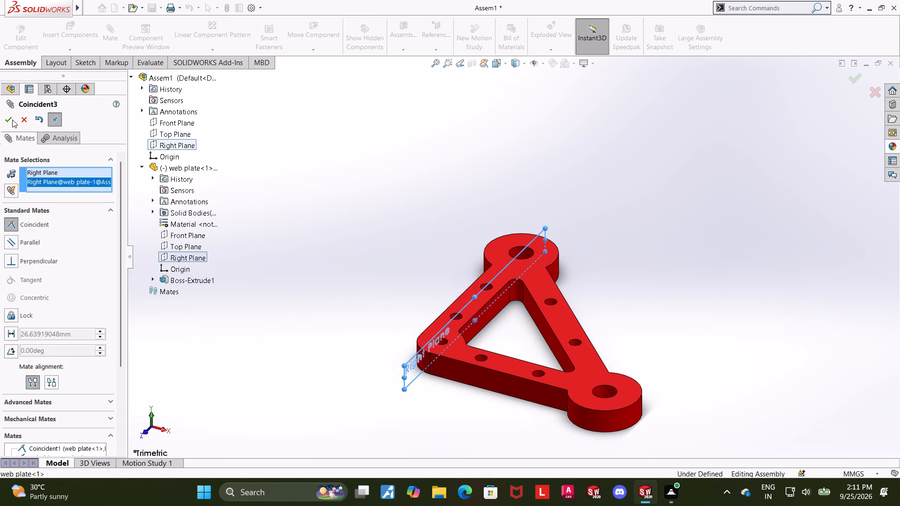
left_click(11, 119, "ctrl")
scroll(607, 223, "up", 2)
left_click_drag(627, 257, 631, 264)
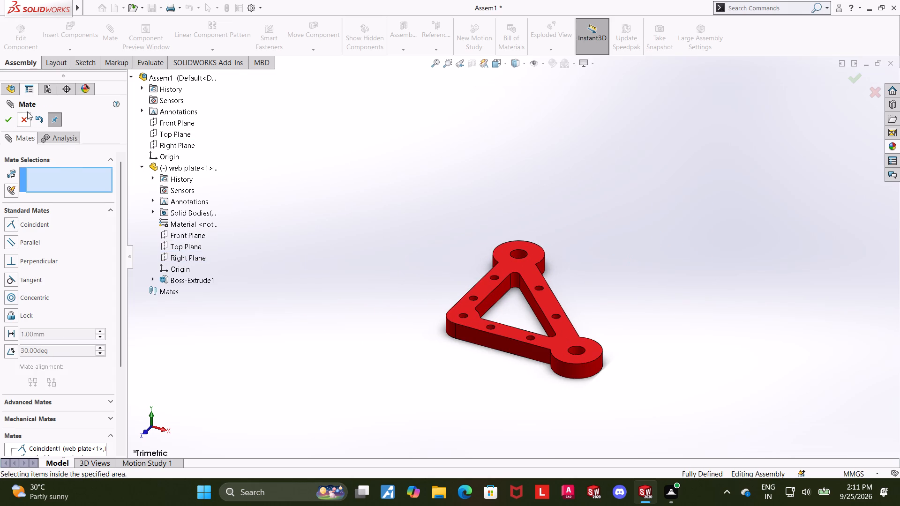
left_click(25, 113)
Fix the web plate component in place in the assembly.
right_click(478, 297)
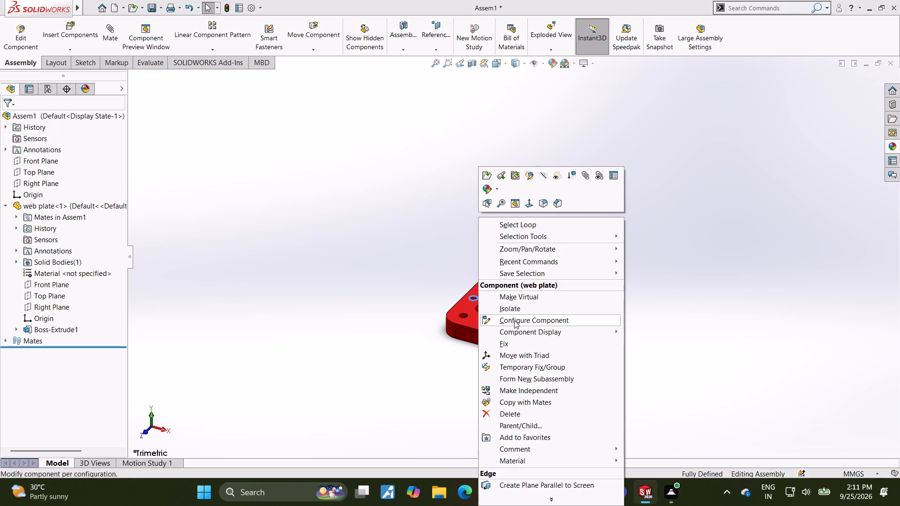
left_click(510, 342)
Insert the rocker link into the assembly and place it beside the web plate.
scroll(604, 322, "up", 3)
scroll(628, 301, "down", 2)
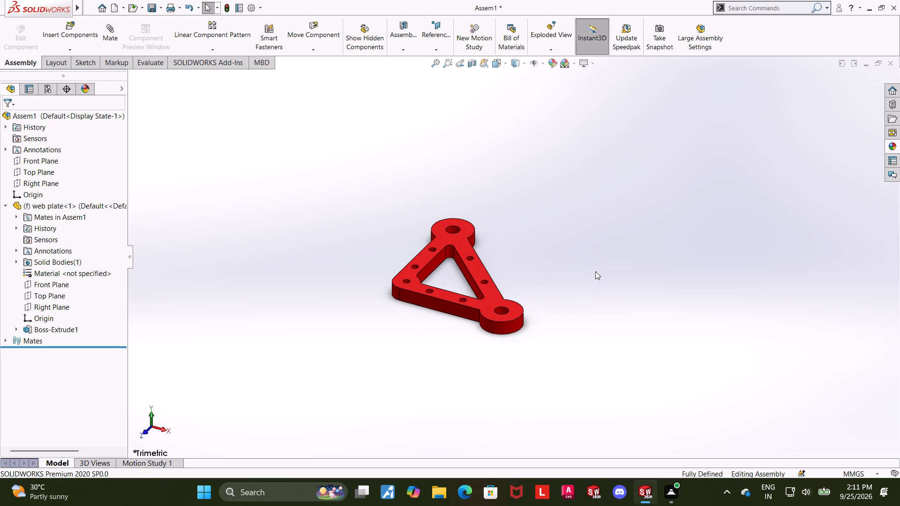
scroll(596, 272, "down", 1)
left_click(600, 273)
scroll(688, 312, "down", 1)
left_click(66, 32)
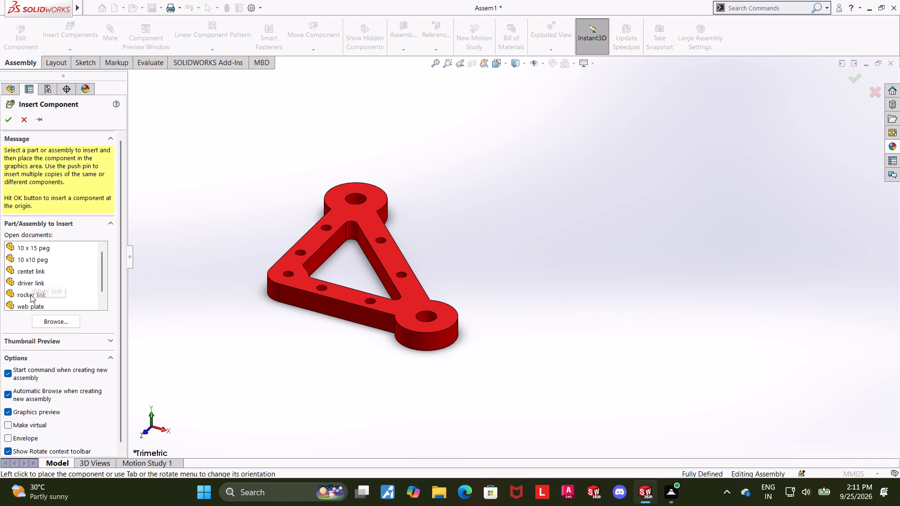
scroll(30, 298, "down", 2)
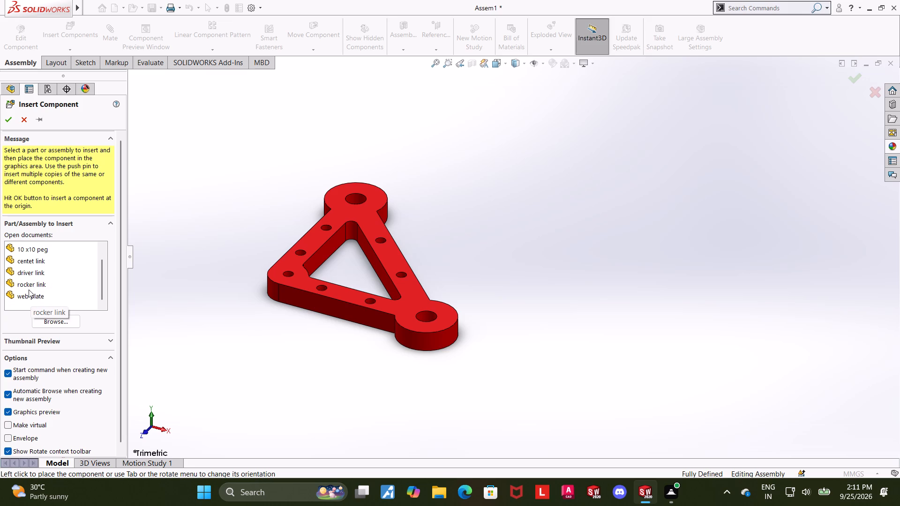
scroll(28, 290, "up", 3)
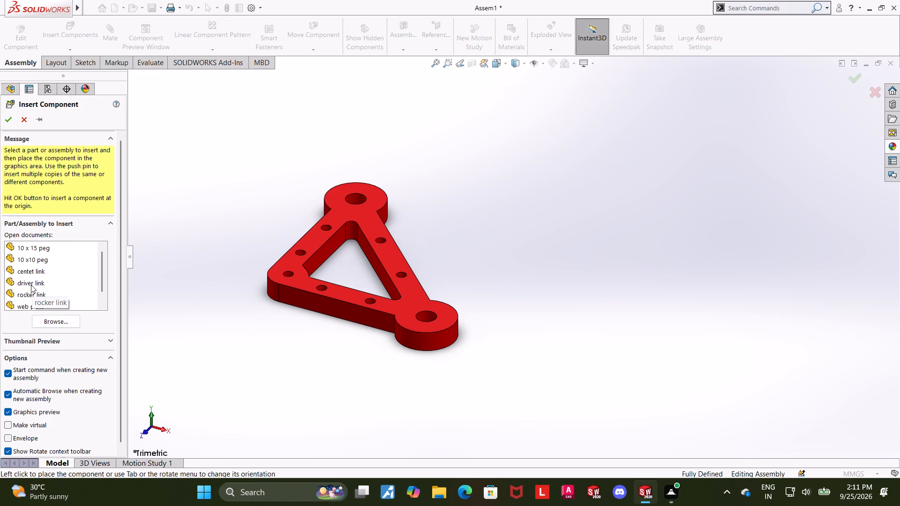
left_click(36, 295)
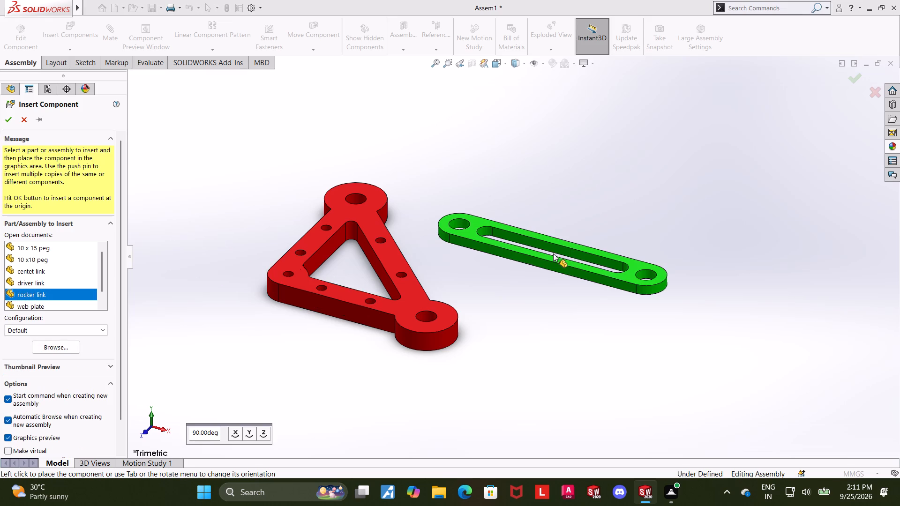
left_click(590, 240)
Add a concentric mate between the rocker link's end hole and the web plate's front boss hole, and lift the link clear of the plate.
left_click(496, 209)
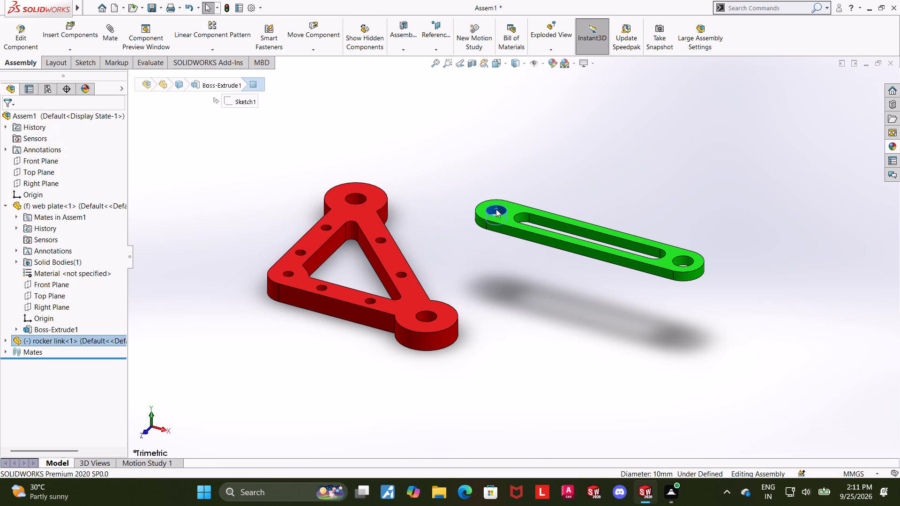
left_click(425, 314, "ctrl")
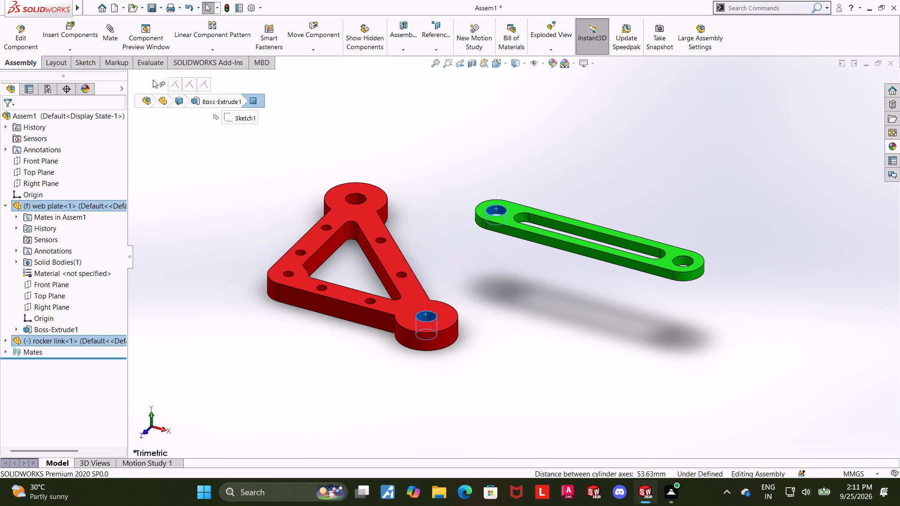
left_click(113, 31)
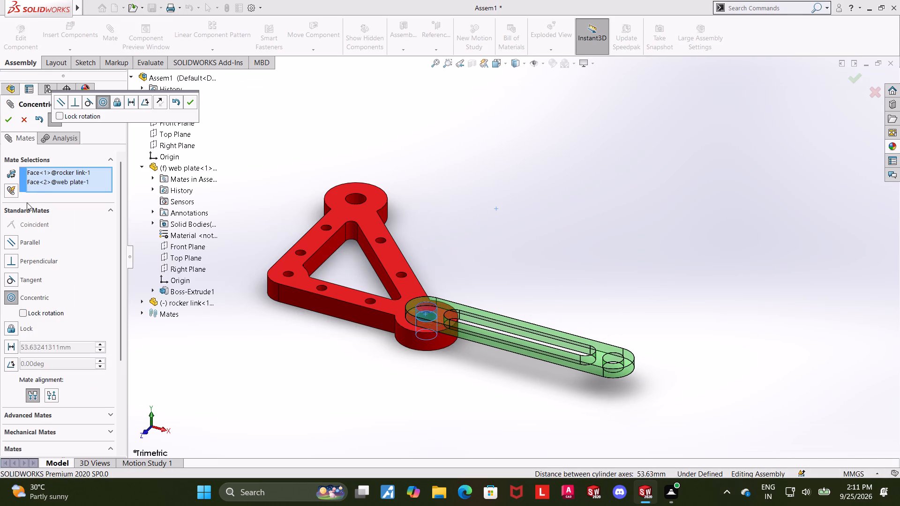
left_click(6, 123)
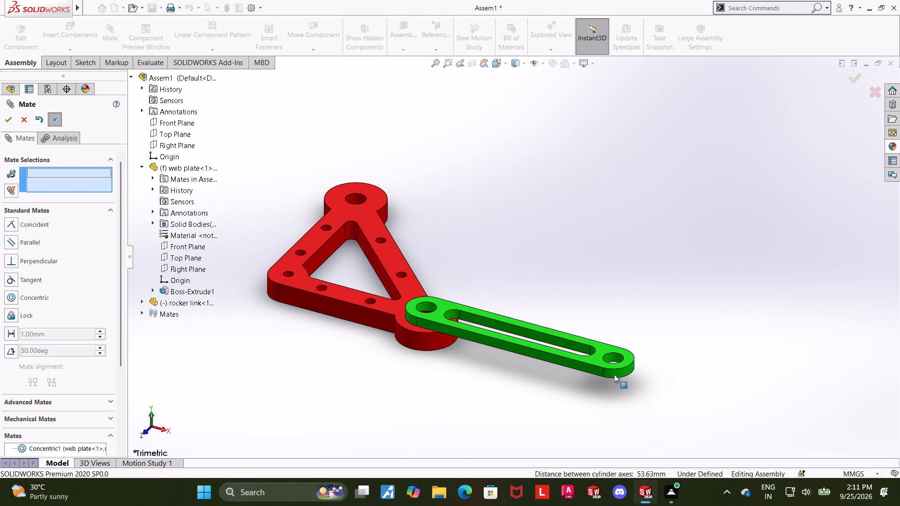
left_click_drag(618, 359, 648, 277)
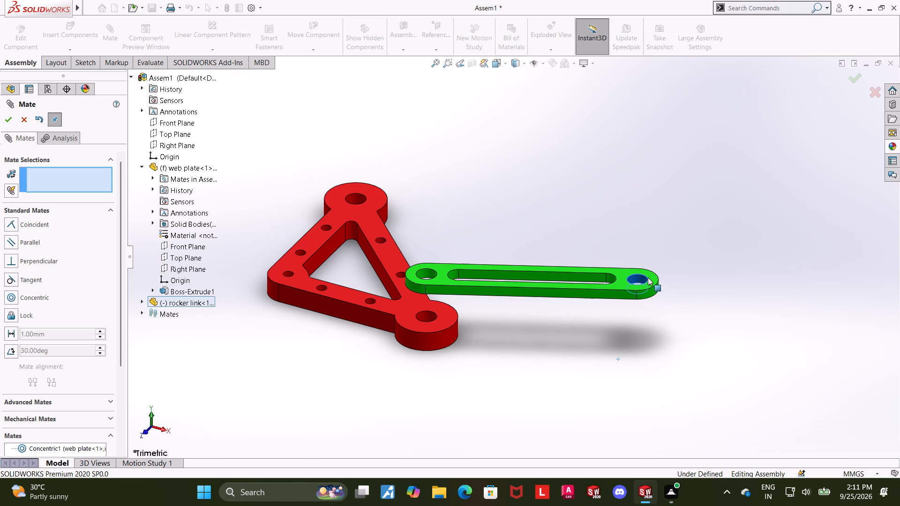
left_click(532, 354)
middle_click_drag(514, 331, 504, 334)
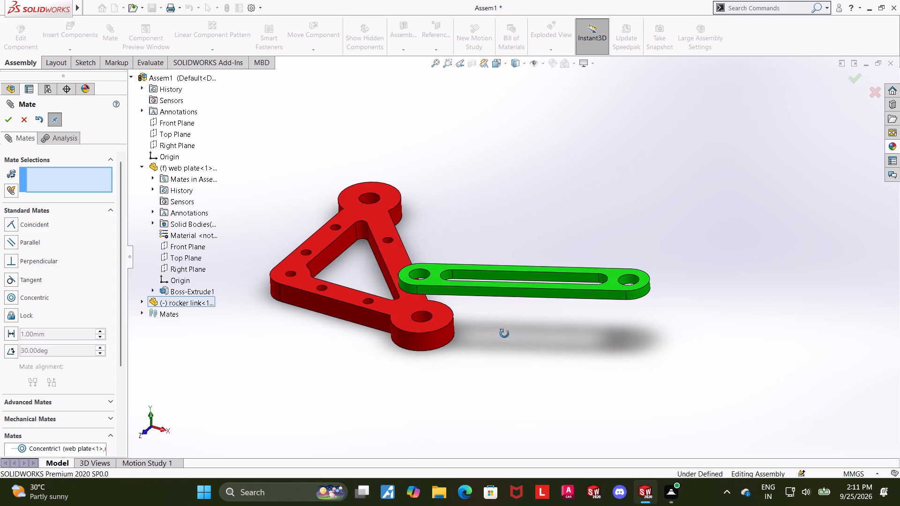
middle_click_drag(504, 334, 502, 335)
left_click(23, 122)
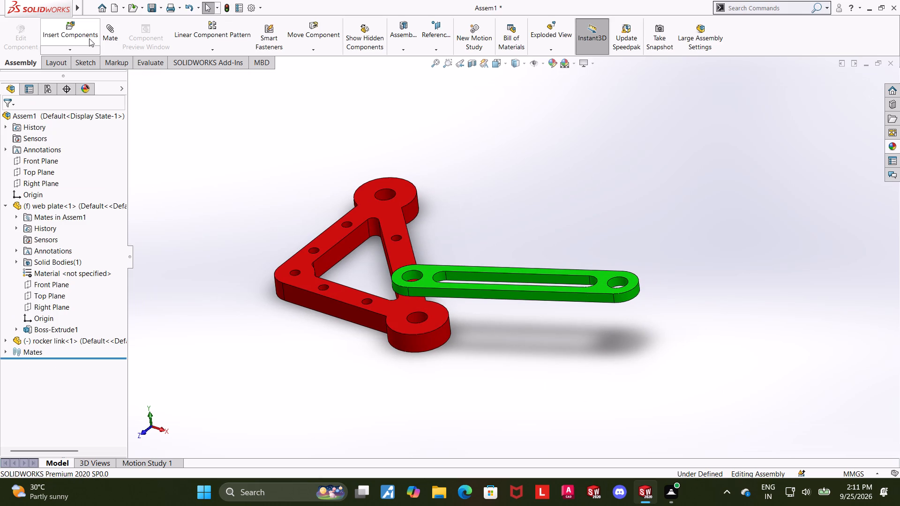
Insert the 10 x 15 peg and place it beside the web plate.
left_click(85, 28)
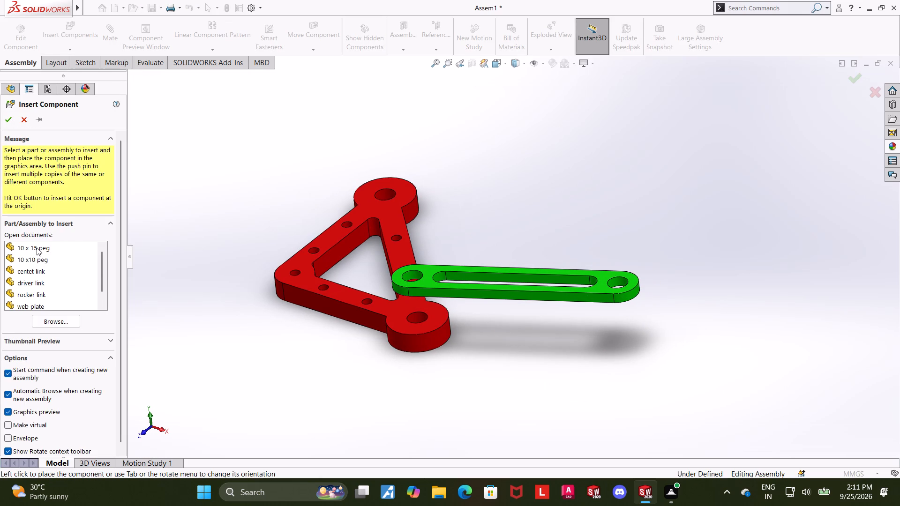
left_click(37, 247)
left_click(275, 216)
Add a concentric mate between the 10 x 15 peg's cylindrical face and the web plate's front boss hole.
left_click(278, 219)
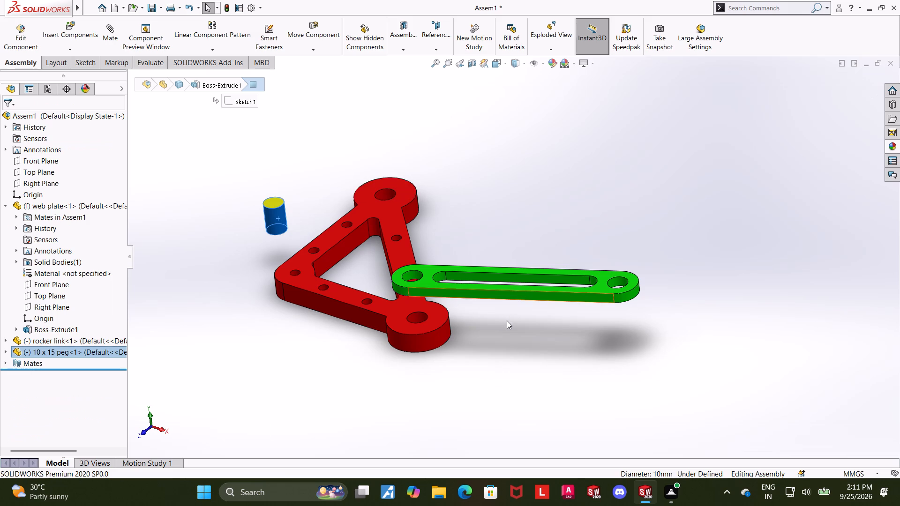
left_click(414, 317, "ctrl")
left_click(109, 38)
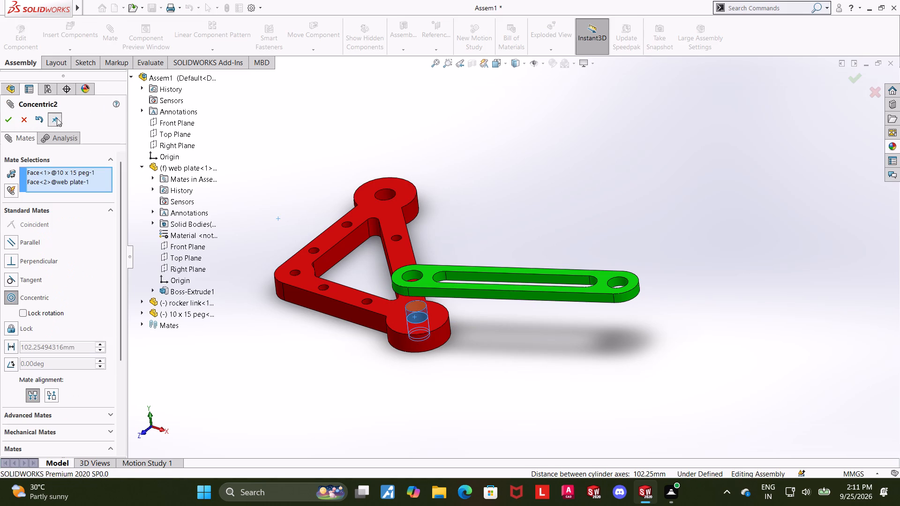
left_click(12, 119)
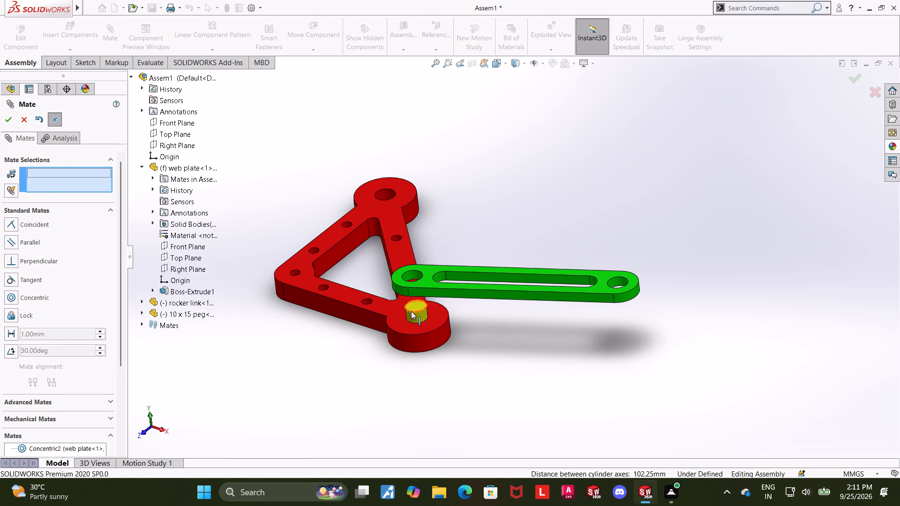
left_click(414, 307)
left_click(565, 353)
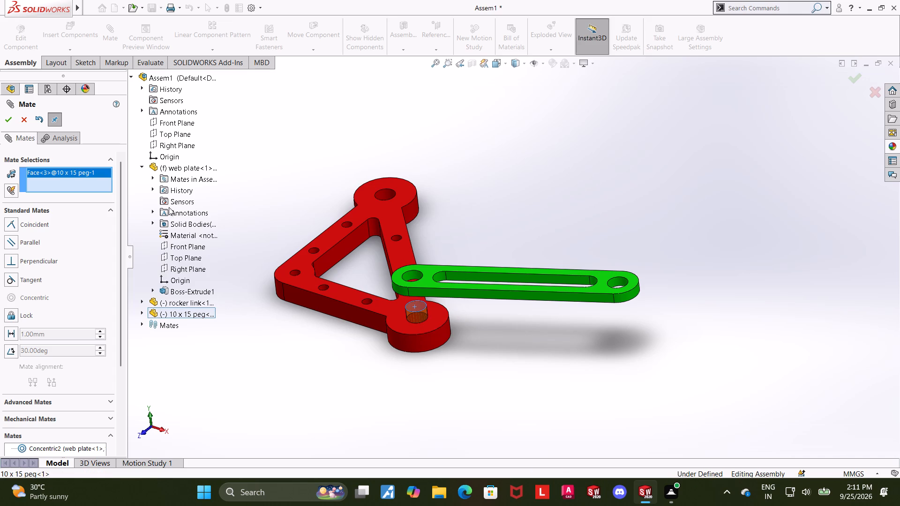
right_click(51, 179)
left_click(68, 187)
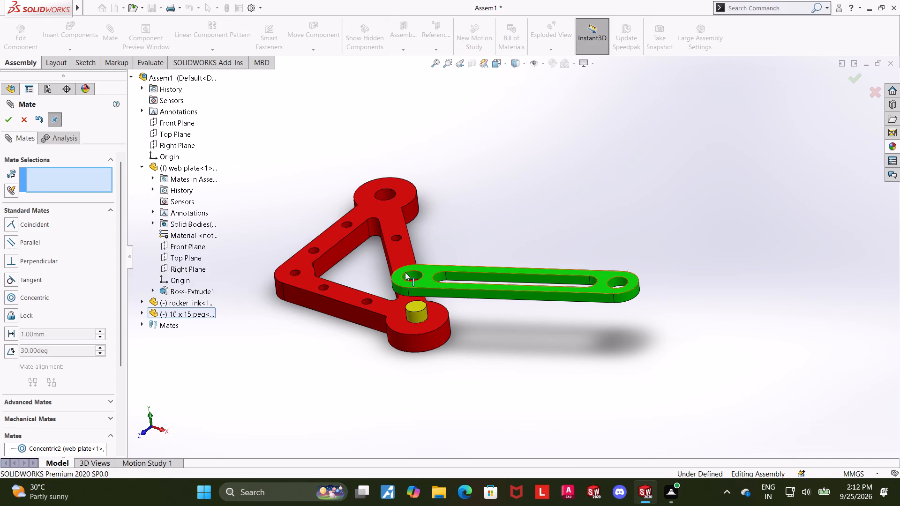
Add a concentric mate between the rocker link's end hole above the peg and the 10 x 15 peg's cylindrical face.
left_click(410, 274)
left_click(416, 315)
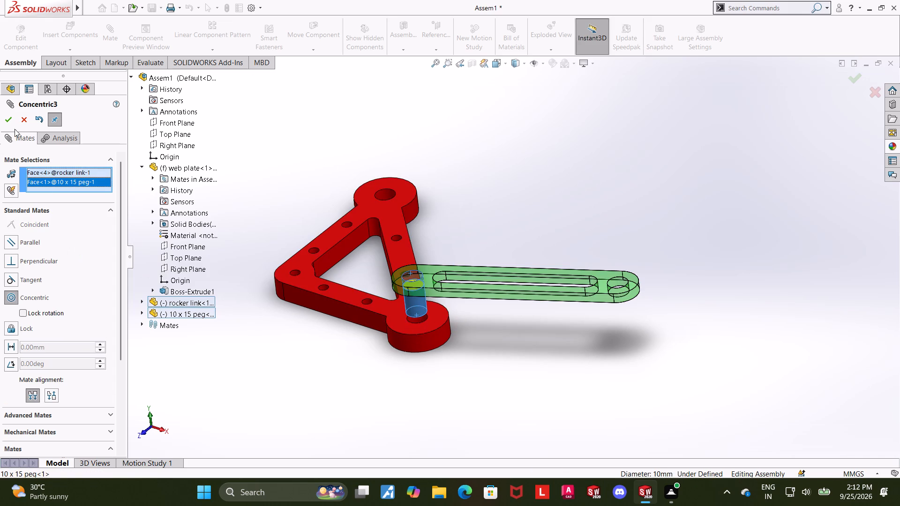
left_click(4, 118)
Add a coincident mate between the 10 x 15 peg's bottom face and the web plate's bottom face.
middle_click_drag(471, 346, 474, 272)
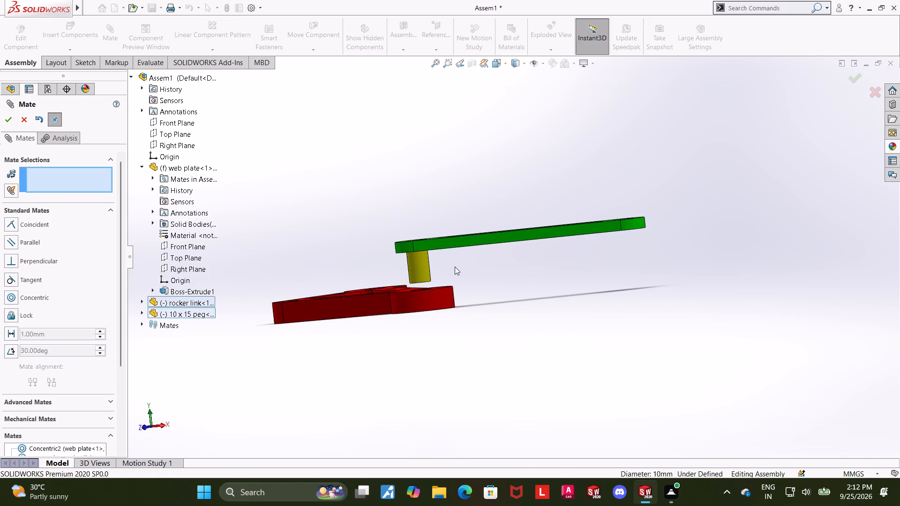
middle_click_drag(484, 323, 484, 290)
scroll(423, 235, "down", 4)
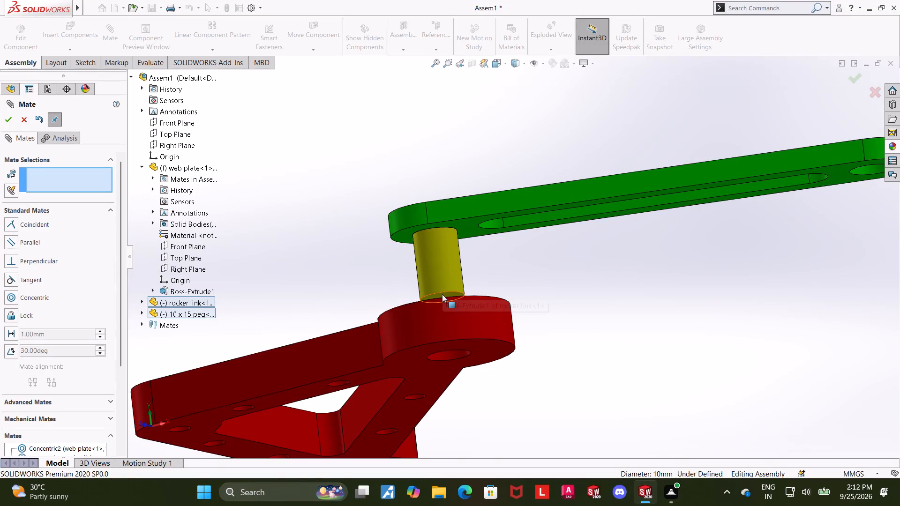
scroll(460, 291, "down", 8)
middle_click_drag(600, 263, 601, 275)
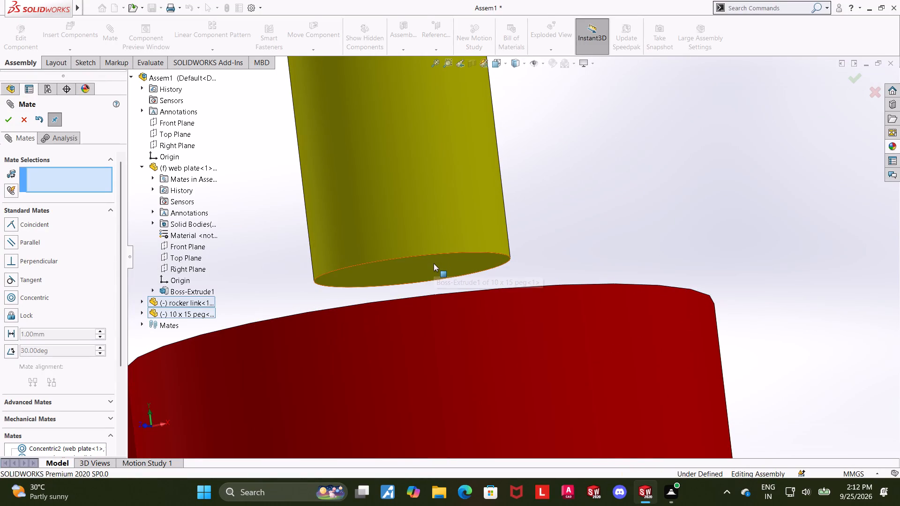
left_click(434, 263)
scroll(637, 285, "up", 5)
middle_click_drag(649, 337, 646, 288)
left_click(561, 345)
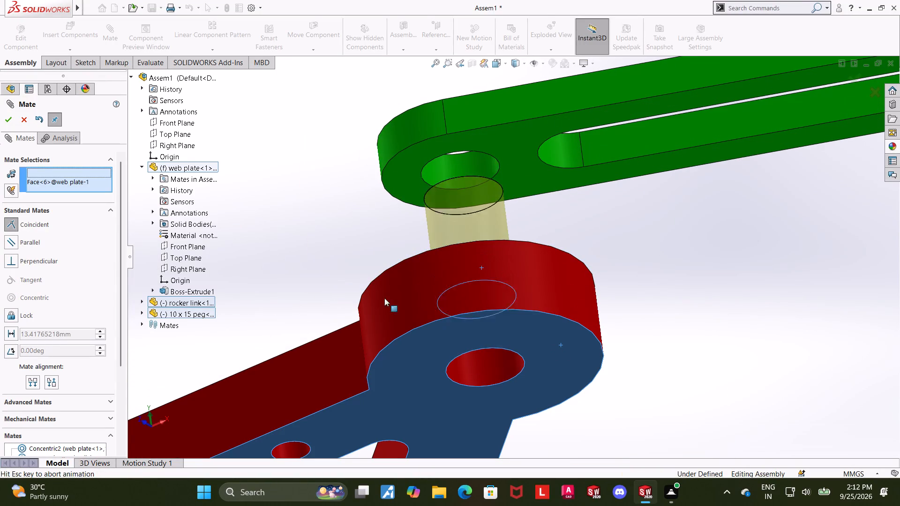
left_click(9, 118)
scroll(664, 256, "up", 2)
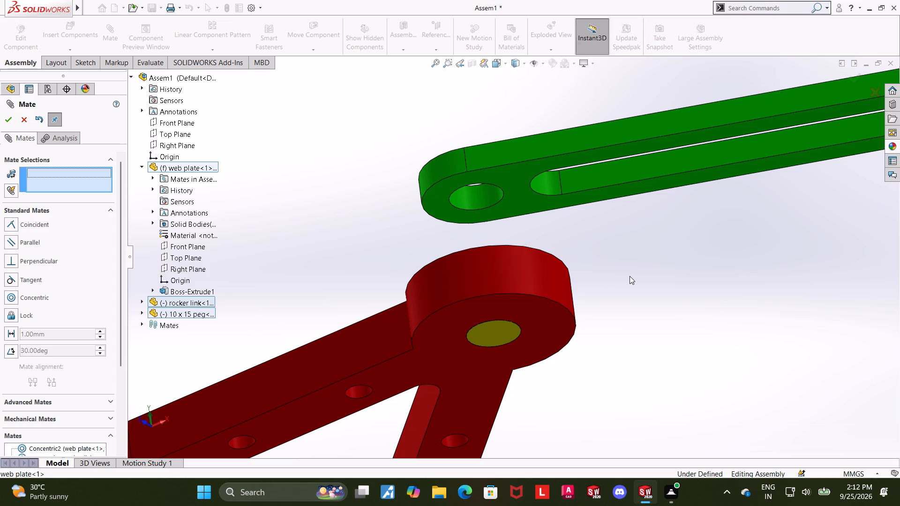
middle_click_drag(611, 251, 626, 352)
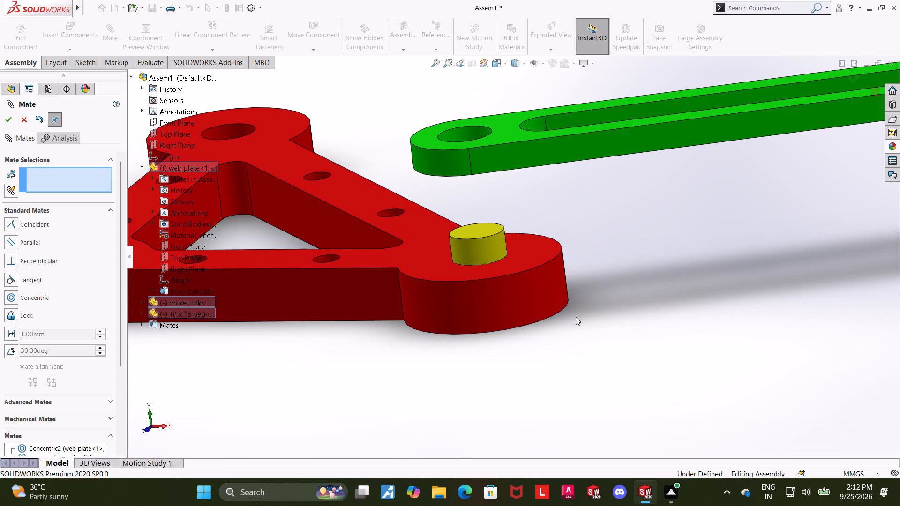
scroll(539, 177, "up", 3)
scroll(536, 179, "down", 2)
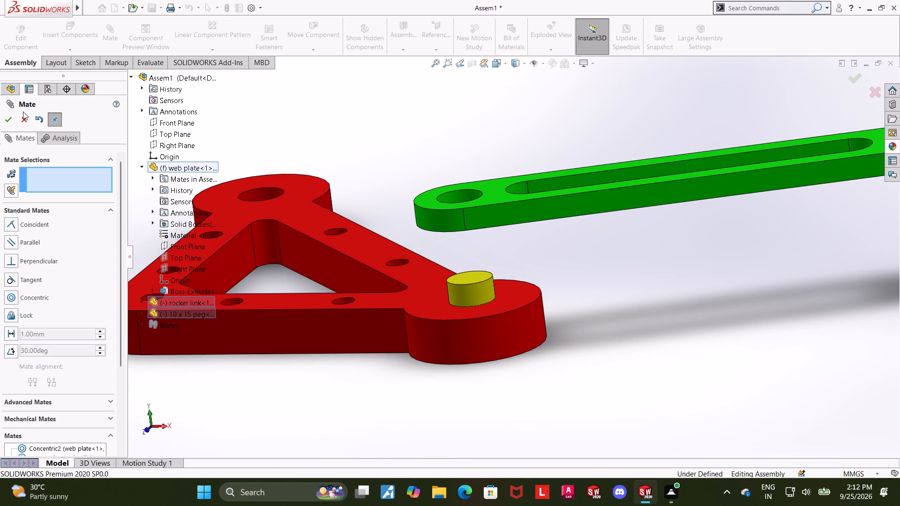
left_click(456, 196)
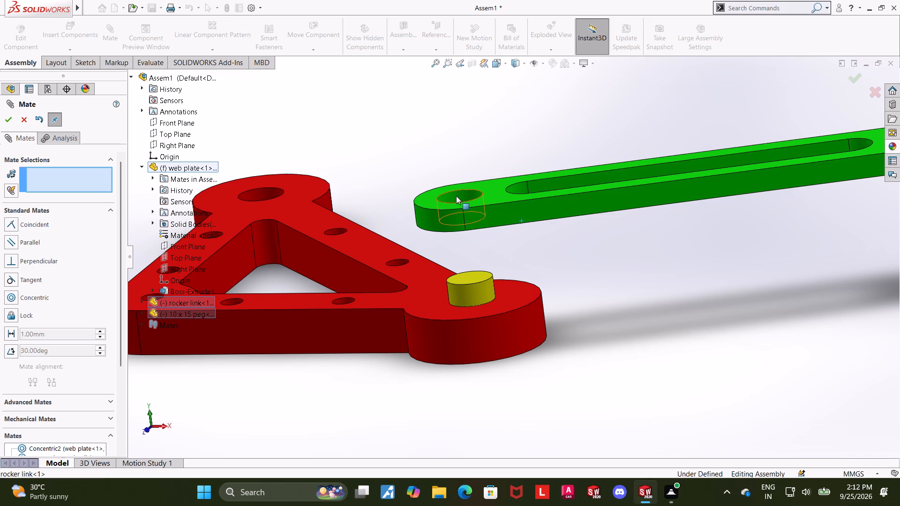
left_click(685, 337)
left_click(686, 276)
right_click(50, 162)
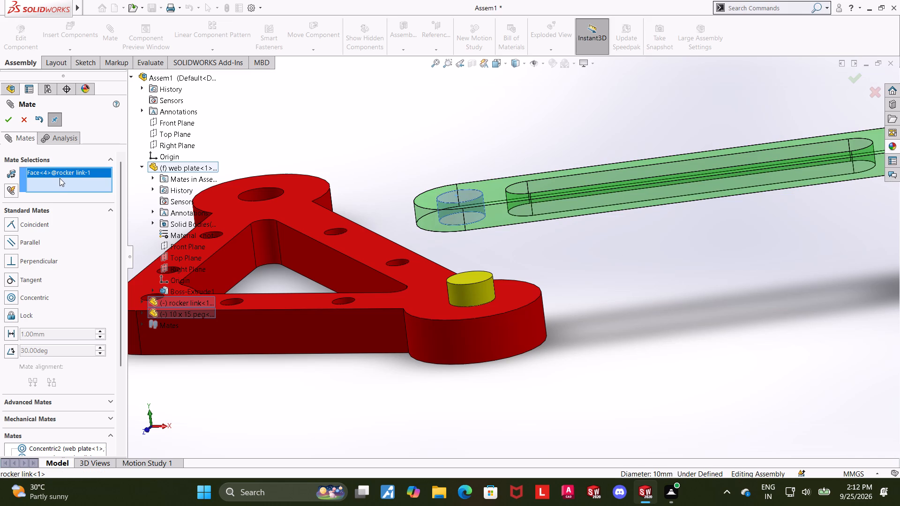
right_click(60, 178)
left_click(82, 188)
Add a coincident mate between the rocker link's top face and the 10 x 15 peg's top face.
left_click_drag(549, 209, 559, 238)
left_click(750, 327)
middle_click_drag(676, 297, 695, 341)
scroll(695, 341, "up", 1)
left_click(464, 216)
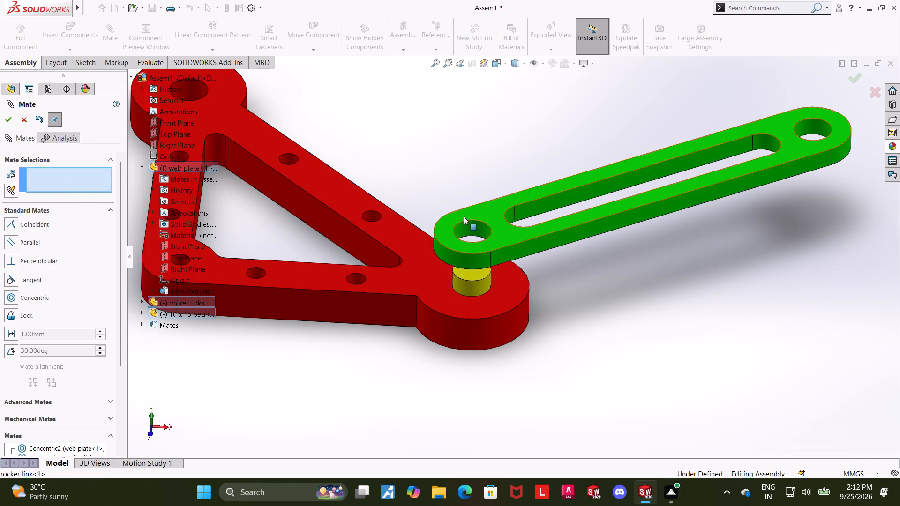
left_click(476, 272)
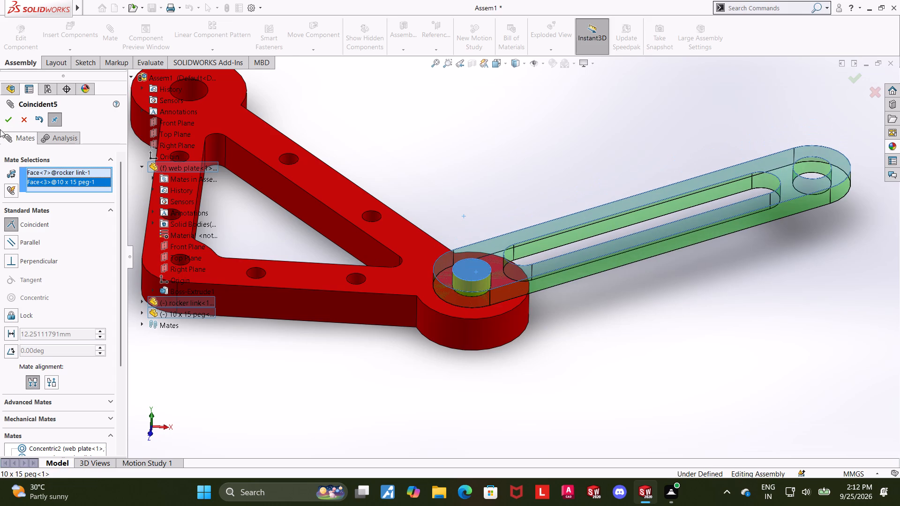
left_click(7, 116)
Swing the rocker link about the peg to check the joint from several angles, and finish mating.
middle_click_drag(610, 307, 593, 221)
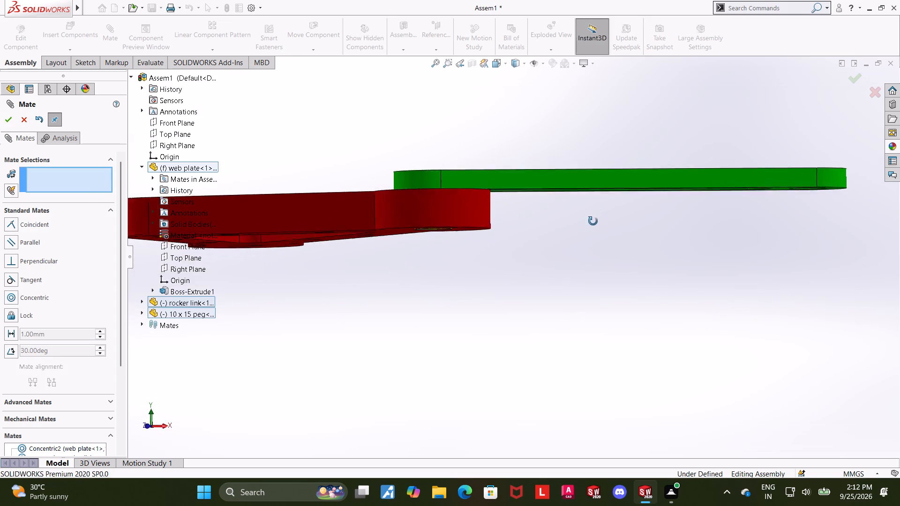
middle_click_drag(593, 221, 584, 244)
left_click_drag(798, 204, 788, 138)
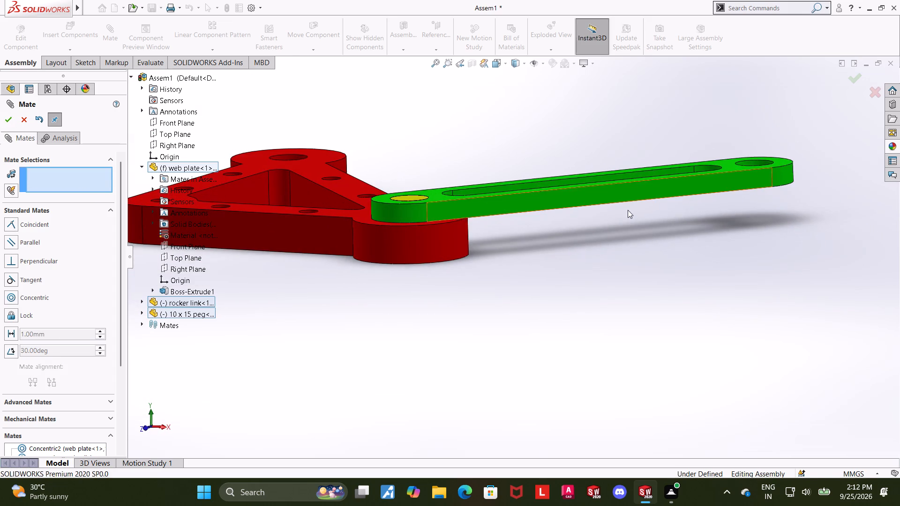
middle_click_drag(624, 215, 611, 318)
scroll(612, 262, "up", 5)
left_click_drag(612, 239, 618, 289)
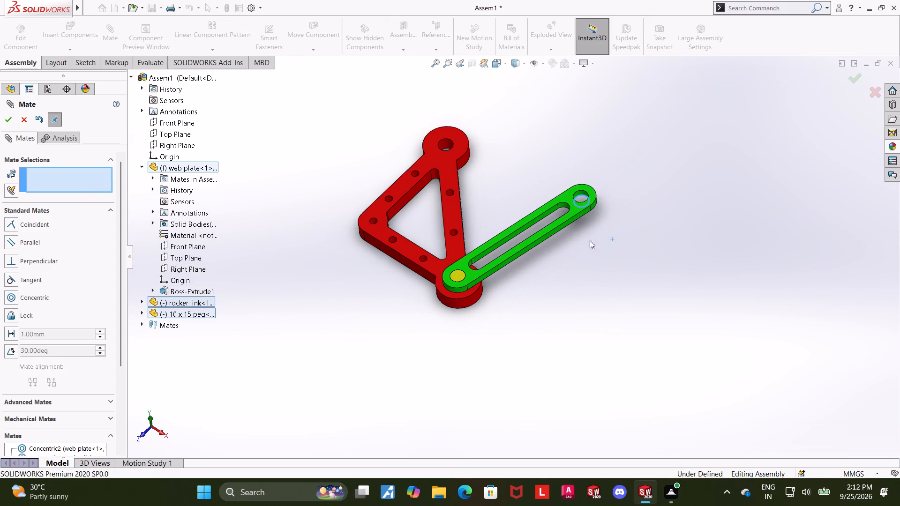
scroll(582, 288, "up", 1)
middle_click_drag(580, 284, 604, 223)
scroll(594, 225, "down", 5)
scroll(368, 257, "up", 4)
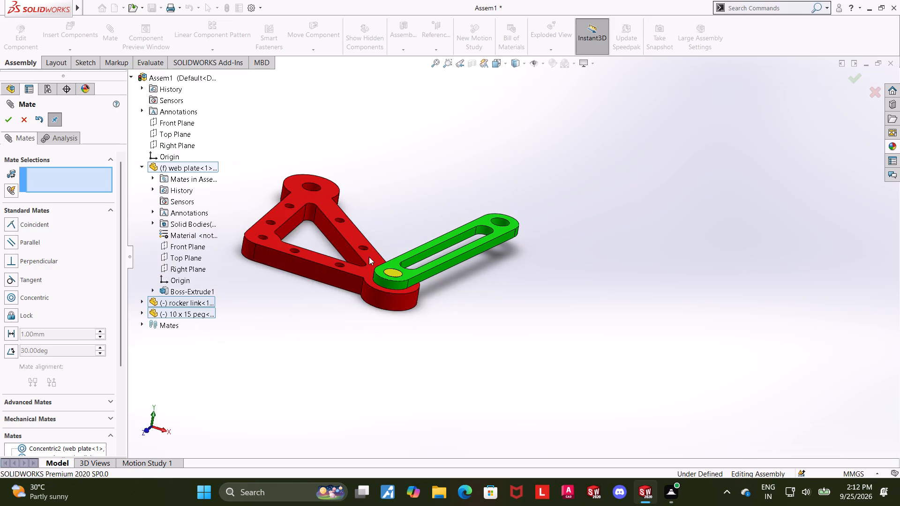
scroll(381, 246, "down", 3)
left_click(18, 118)
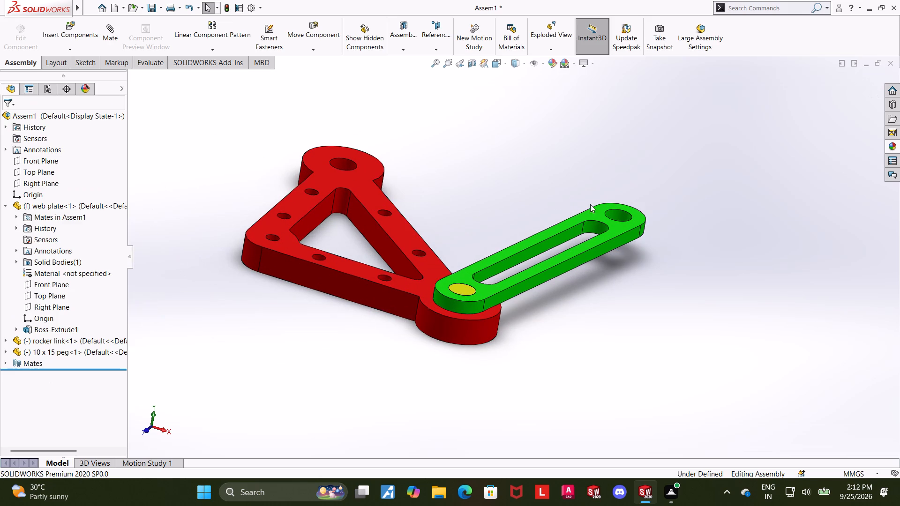
Swing the rocker link about its peg and inspect the joint with the web plate from different angles.
left_click_drag(622, 218, 709, 275)
middle_click_drag(715, 284, 672, 308)
left_click(595, 371)
scroll(584, 364, "up", 4)
middle_click_drag(602, 329, 633, 340)
scroll(562, 233, "down", 4)
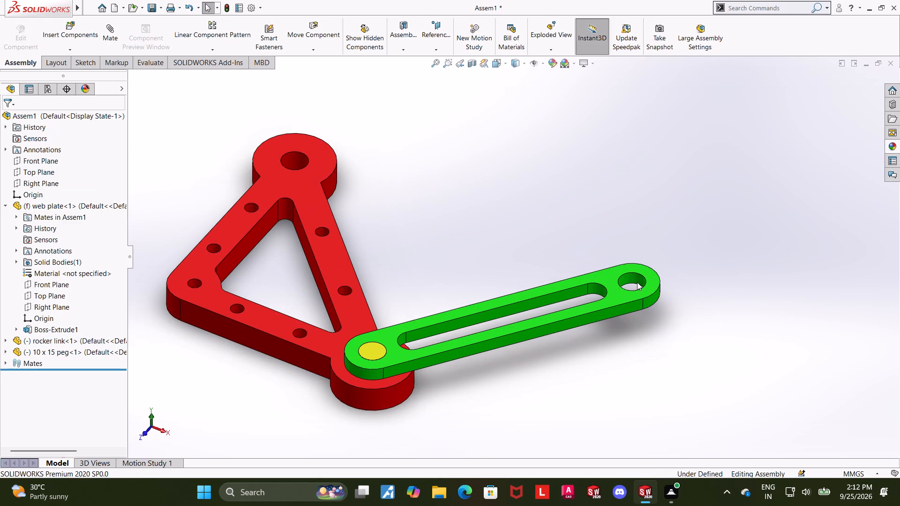
left_click_drag(641, 278, 644, 287)
left_click(793, 337)
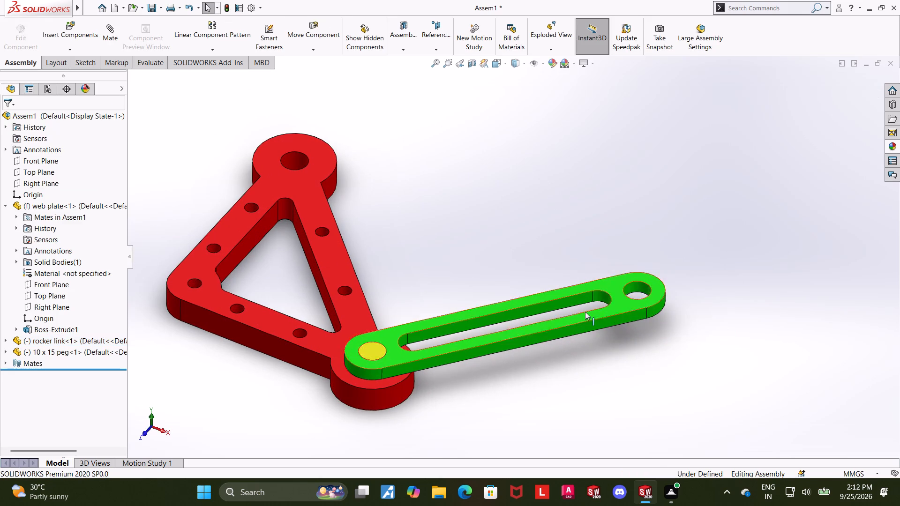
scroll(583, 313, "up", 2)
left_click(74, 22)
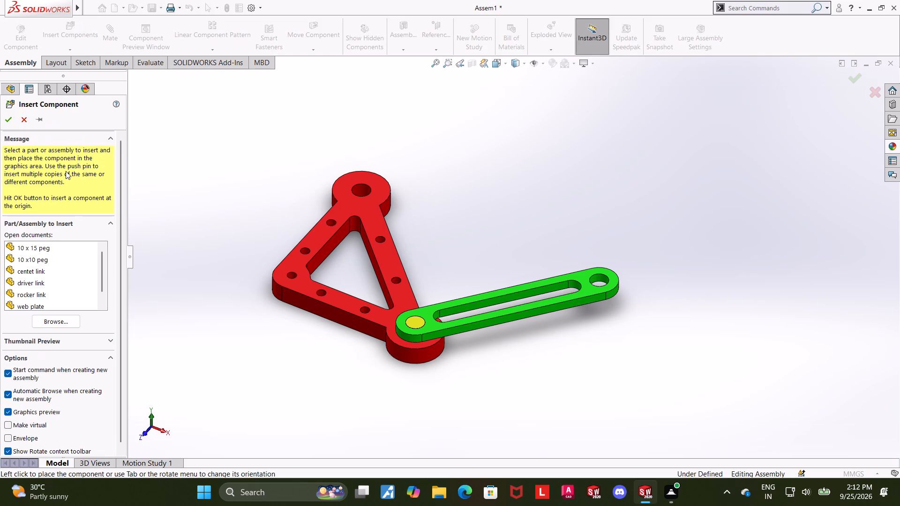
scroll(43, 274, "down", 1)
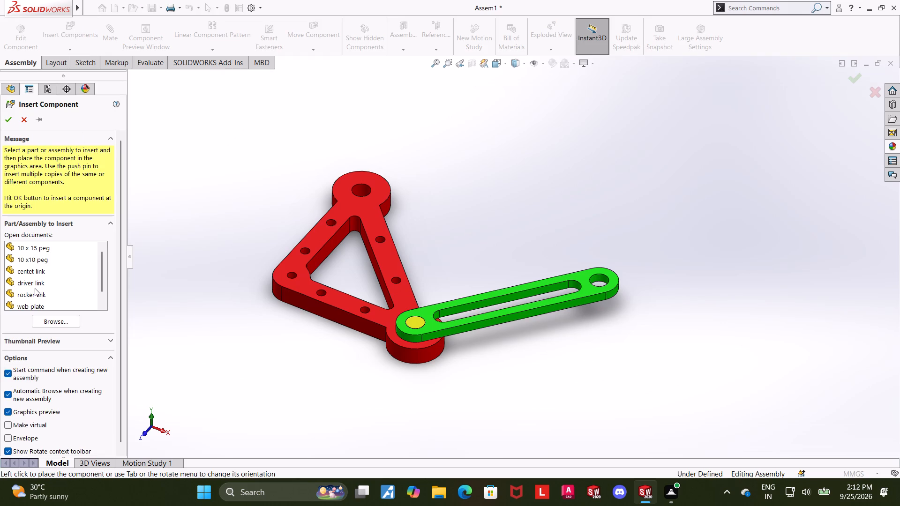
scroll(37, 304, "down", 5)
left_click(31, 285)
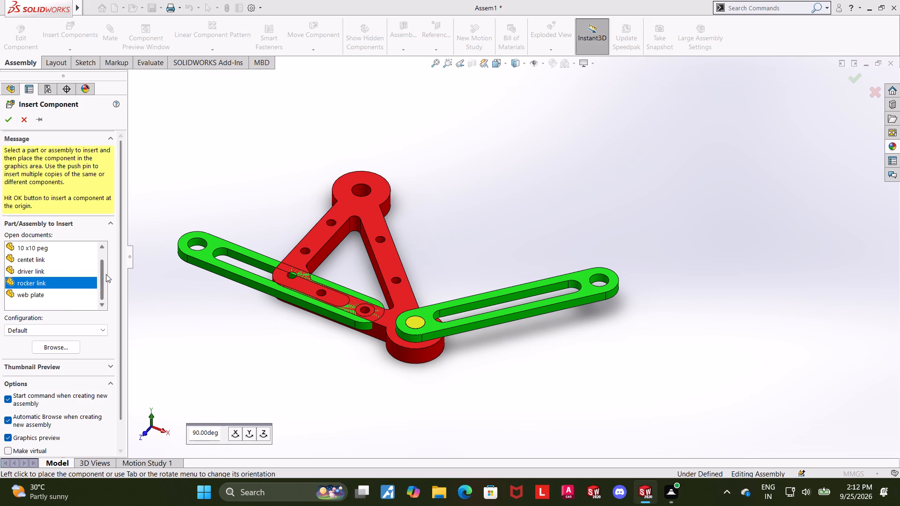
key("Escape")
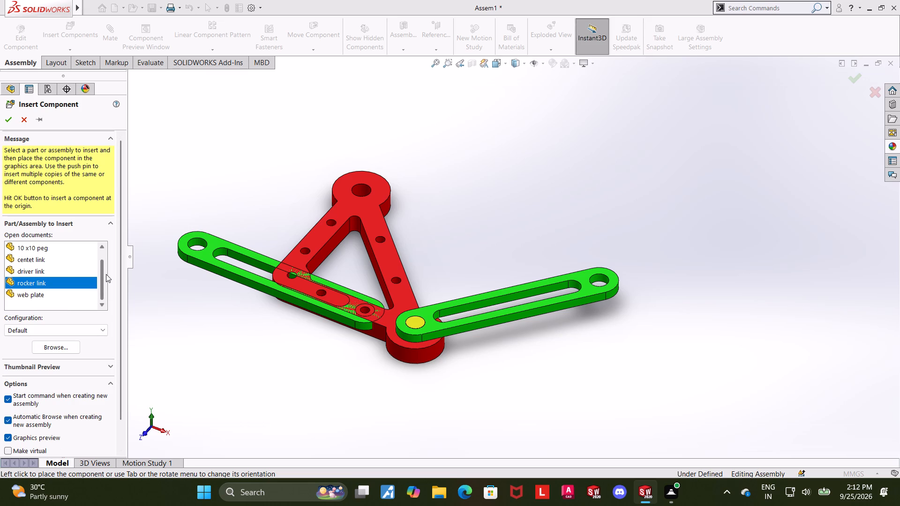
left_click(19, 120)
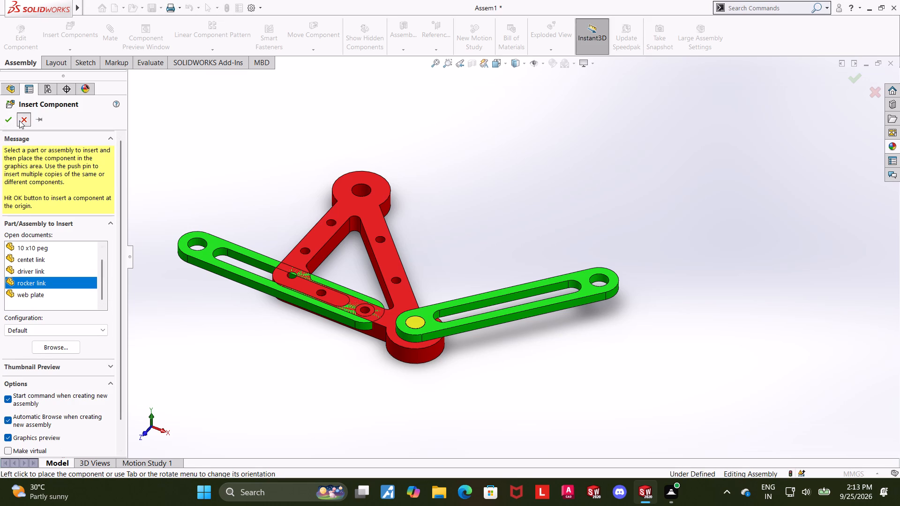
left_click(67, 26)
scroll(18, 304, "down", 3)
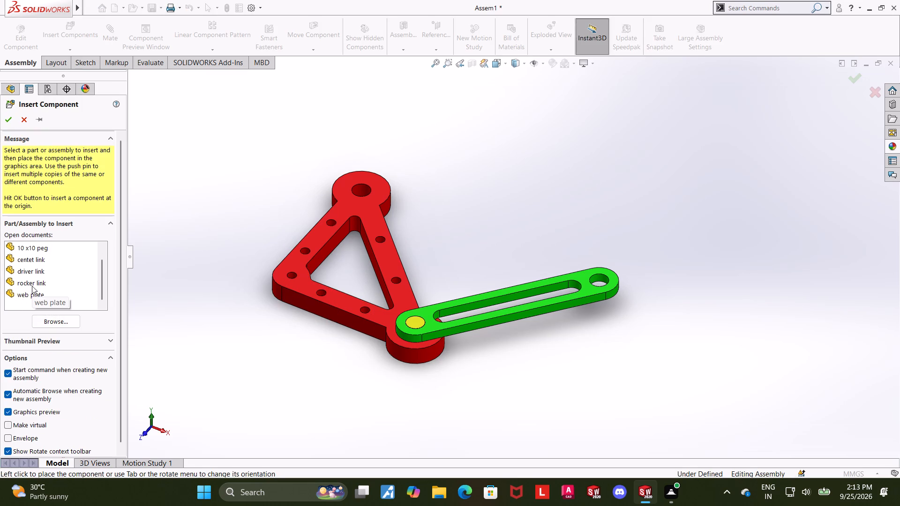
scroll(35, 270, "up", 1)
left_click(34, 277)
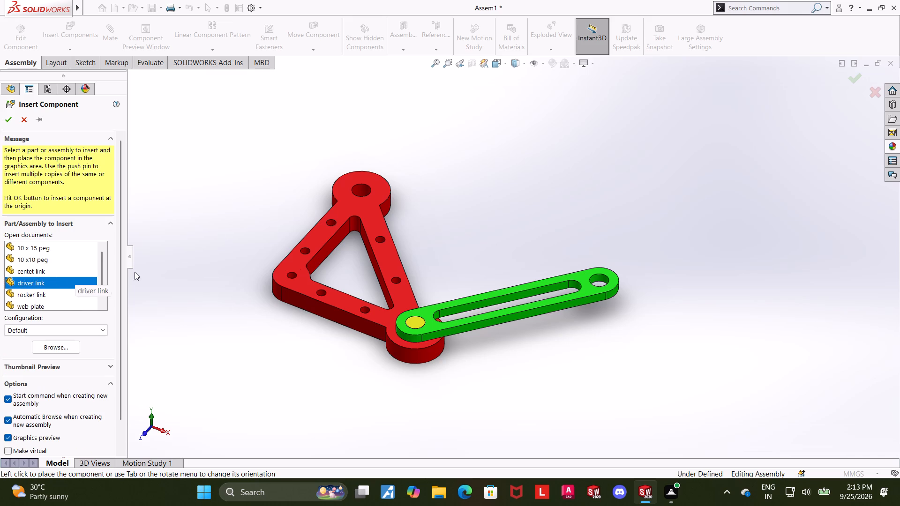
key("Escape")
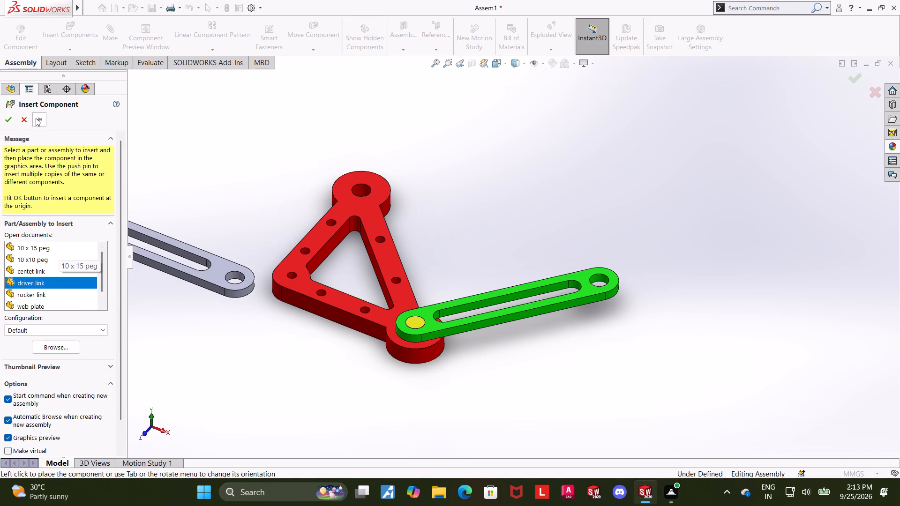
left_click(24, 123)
Insert the centet link part into the assembly beside the web plate's free end hole.
left_click(83, 40)
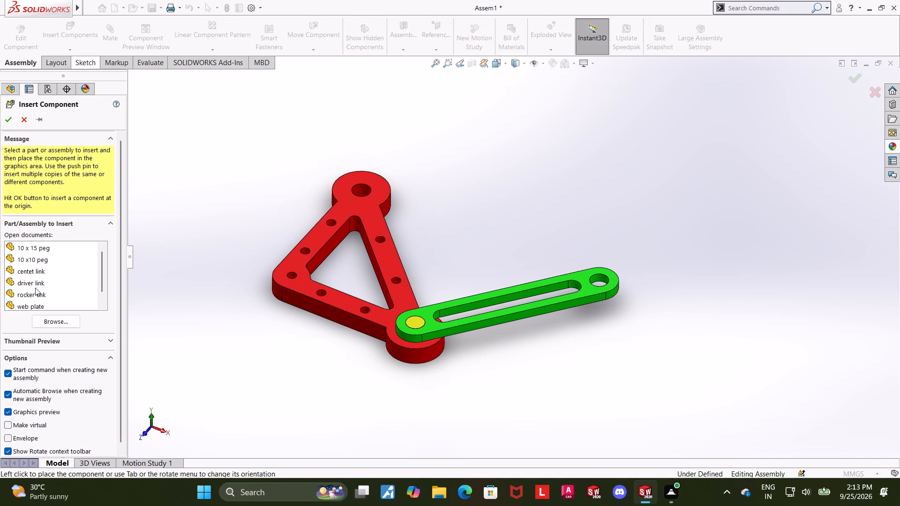
left_click(37, 276)
left_click(434, 190)
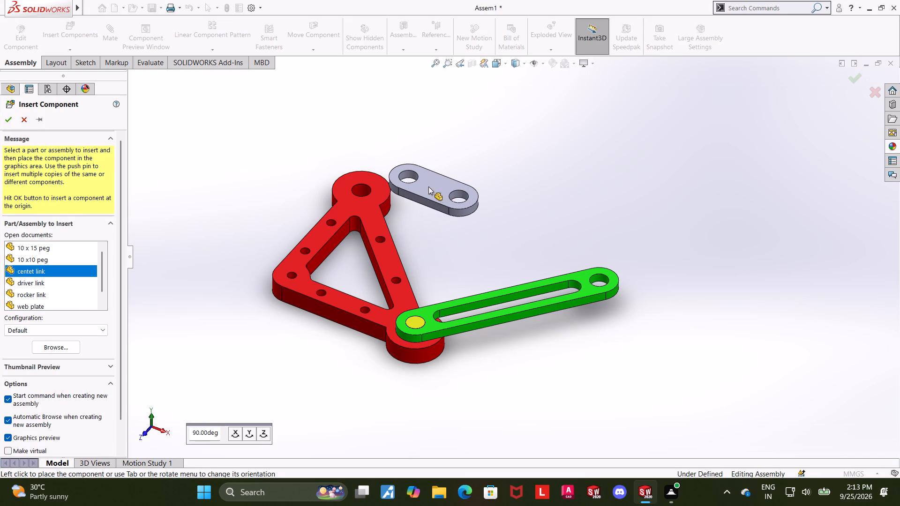
Add a concentric mate between one end hole of the centre link and the web plate's free end hole.
left_click(407, 175)
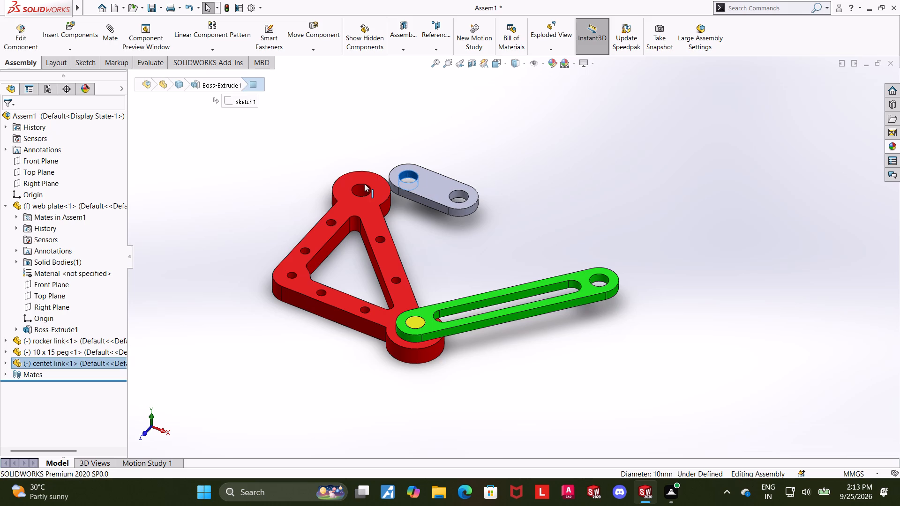
left_click(364, 189, "ctrl")
left_click(106, 37)
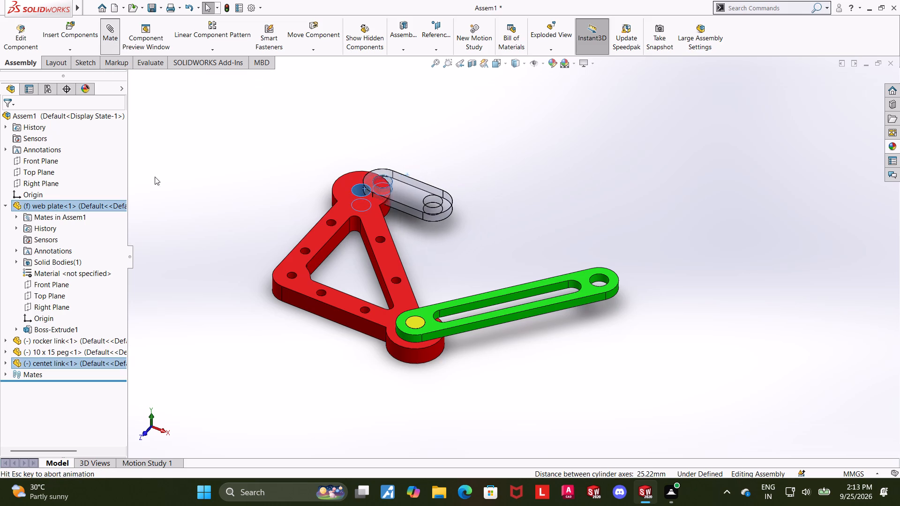
left_click(7, 117)
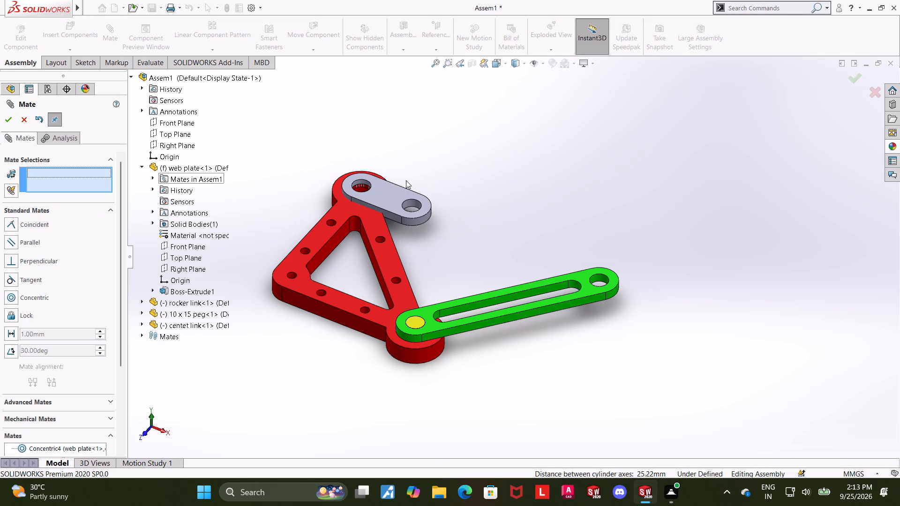
scroll(390, 180, "down", 2)
middle_click_drag(463, 185, 471, 194)
scroll(471, 194, "up", 1)
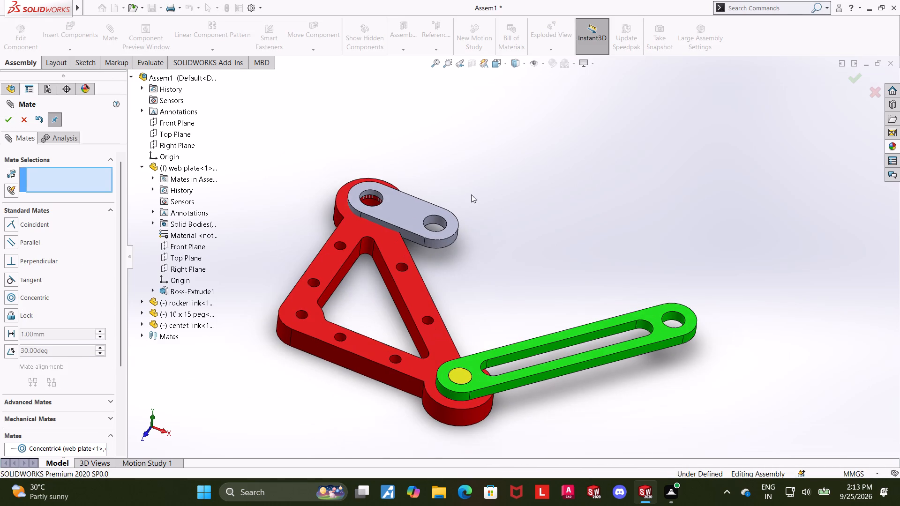
scroll(367, 192, "down", 3)
left_click(27, 112)
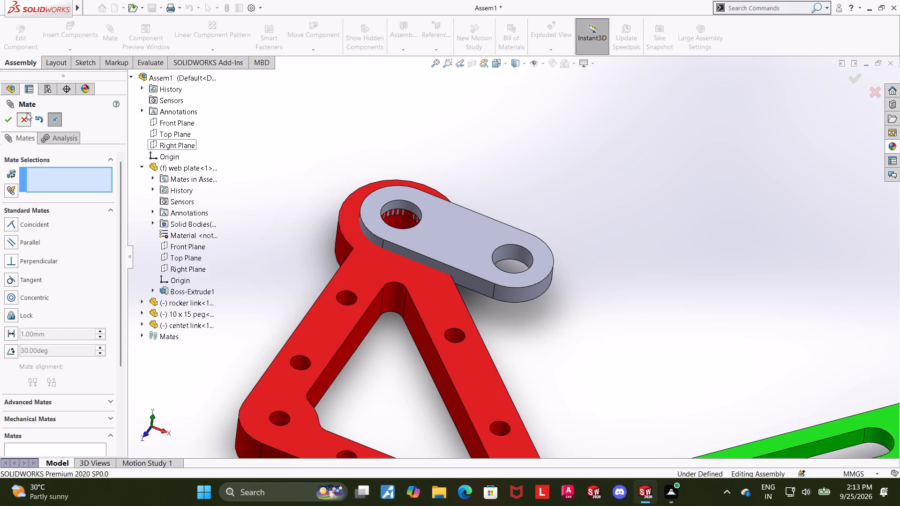
Insert a second 10 x 15 peg into the assembly near the centre link's joint with the web plate.
left_click(88, 32)
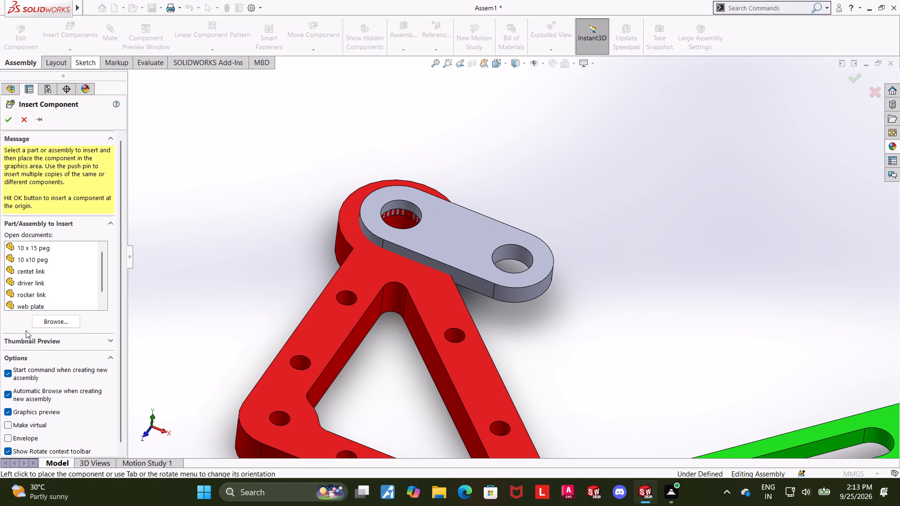
left_click(33, 251)
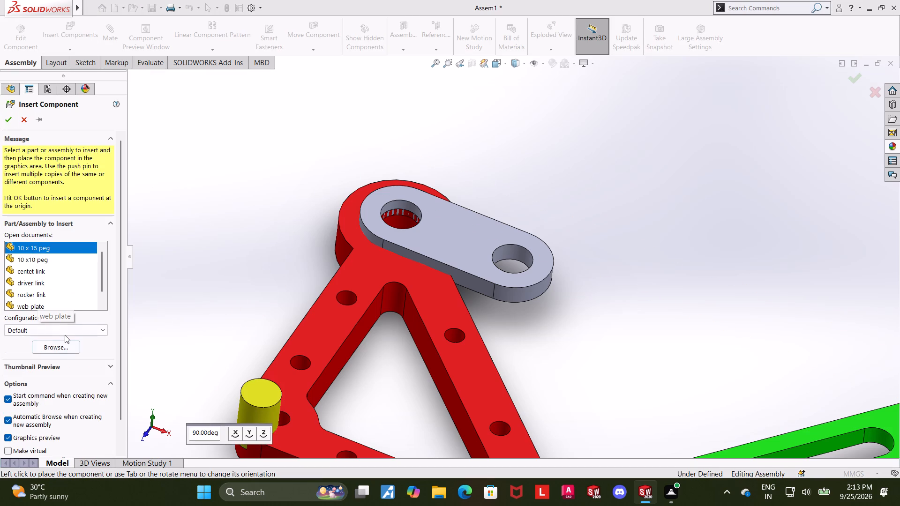
left_click(248, 208)
Add a concentric mate between the second 10 x 15 peg's cylindrical face and the web plate hole beneath the centre link.
left_click(252, 219)
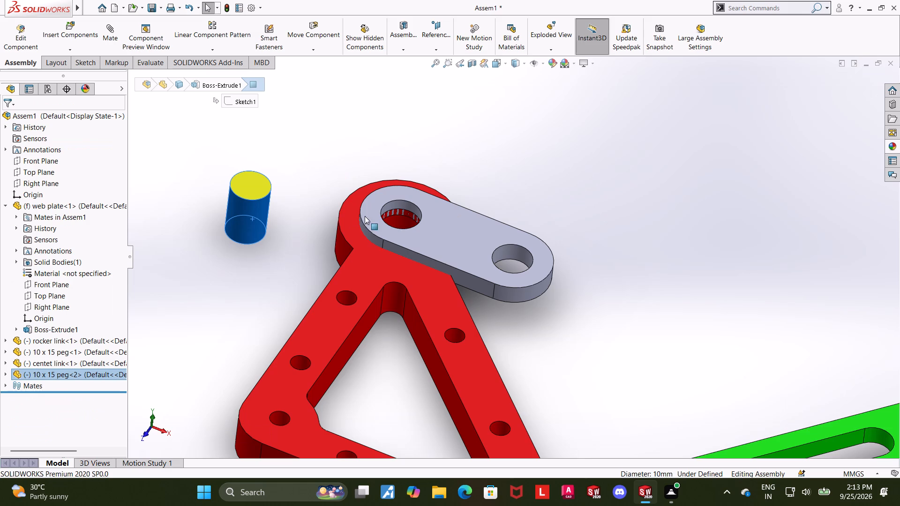
left_click(397, 217, "ctrl")
left_click(107, 34)
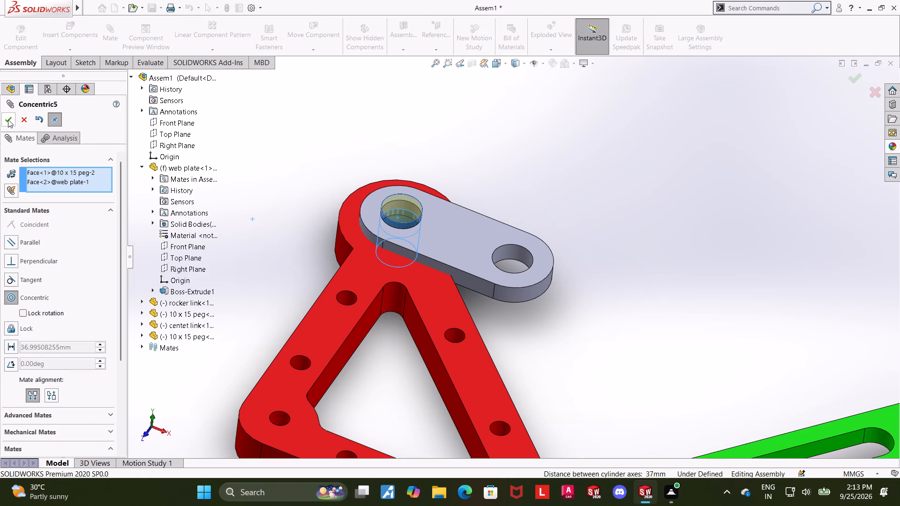
left_click(8, 119)
Move the centre link clear of the second peg and mate the peg's bottom face coincident with the web plate's bottom face.
left_click_drag(455, 239, 461, 142)
left_click(612, 264)
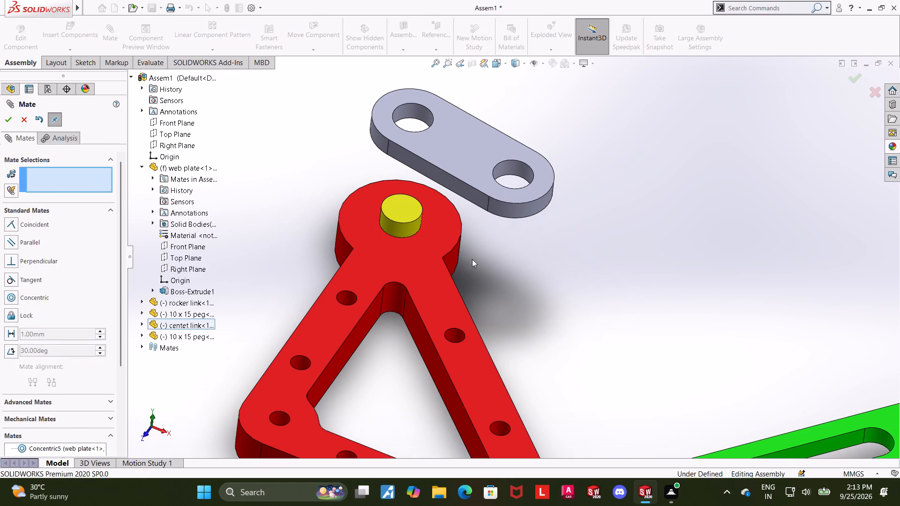
middle_click_drag(485, 267, 561, 97)
scroll(562, 91, "up", 1)
left_click(435, 242)
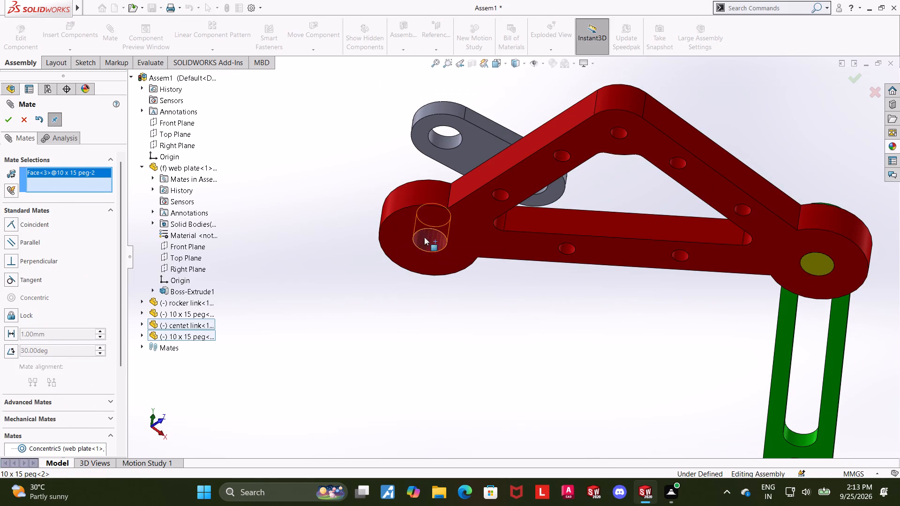
left_click(409, 223, "ctrl")
left_click(11, 122)
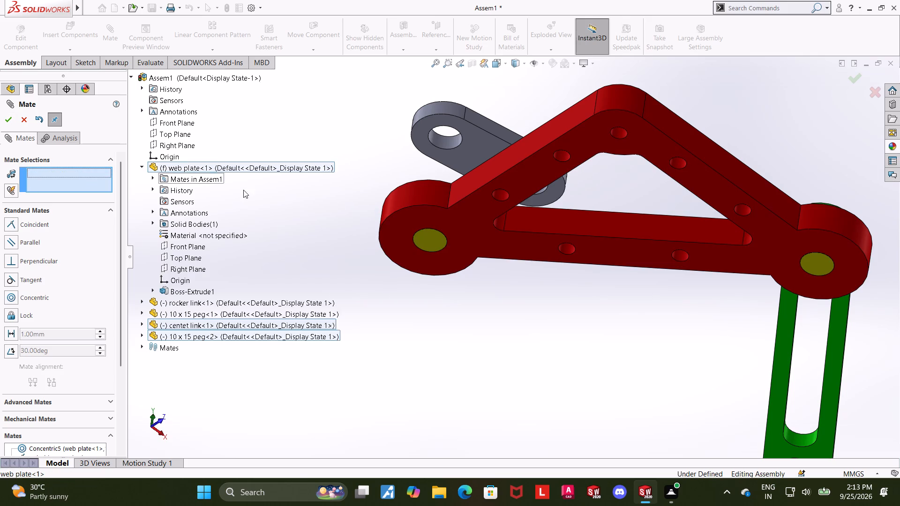
left_click(24, 122)
Expand the assembly's Mates folder to review the mates applied so far.
scroll(97, 366, "down", 7)
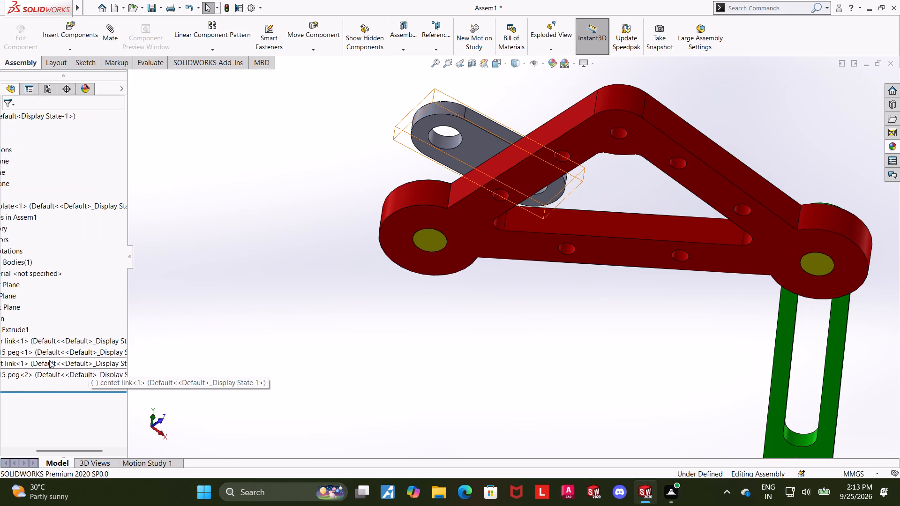
scroll(49, 360, "up", 11)
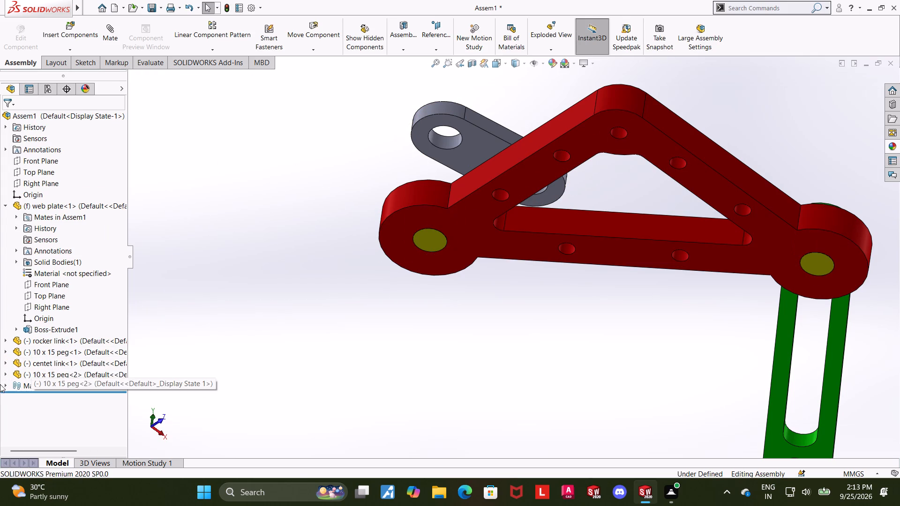
left_click(6, 384)
scroll(22, 382, "down", 7)
scroll(337, 298, "up", 3)
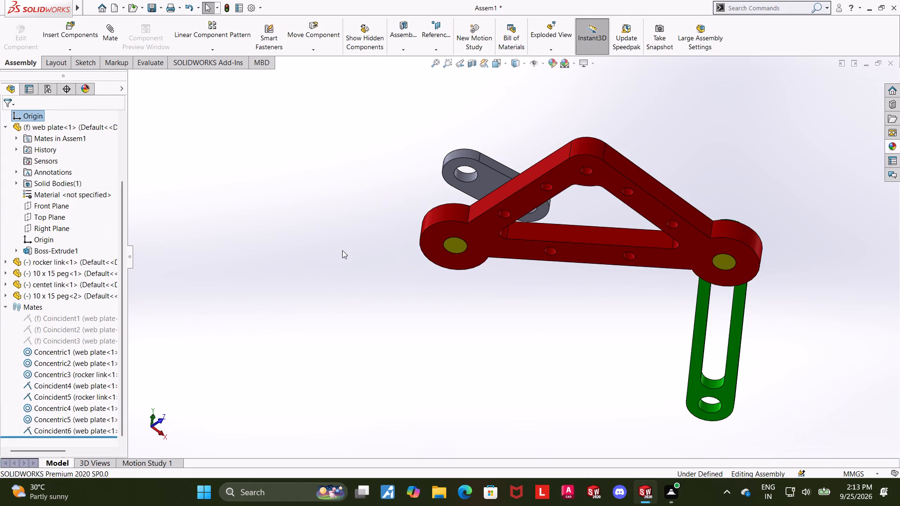
Add a concentric mate between the centre link's end hole above the second 10 x 15 peg and that peg's cylindrical face.
middle_click_drag(343, 248, 326, 336)
scroll(542, 187, "down", 4)
middle_click_drag(442, 277, 449, 251)
scroll(442, 277, "up", 1)
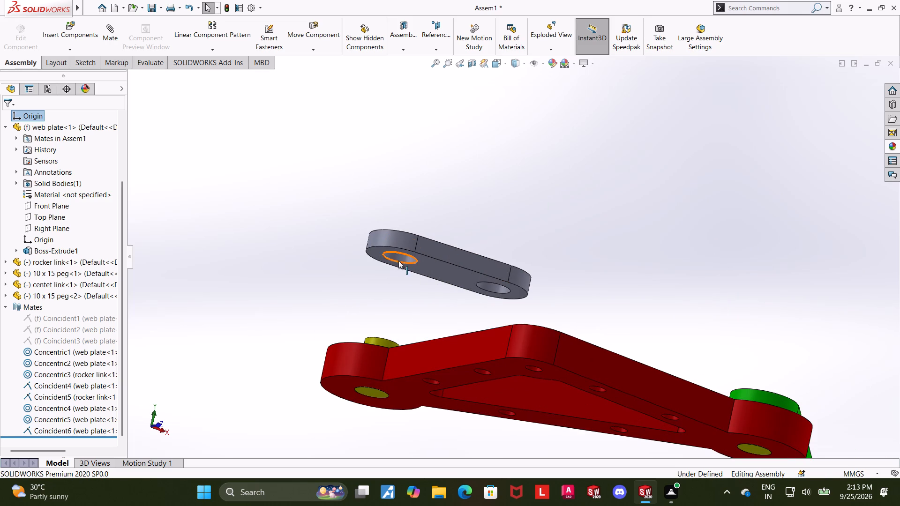
left_click(400, 259)
middle_click_drag(568, 217, 559, 255)
scroll(559, 255, "up", 1)
middle_click_drag(540, 280, 501, 349)
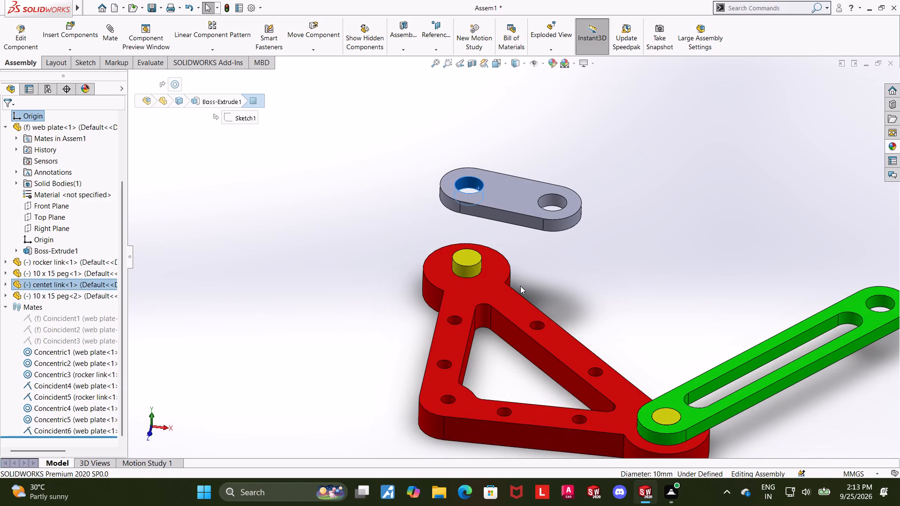
scroll(519, 233, "down", 3)
left_click(430, 306, "ctrl")
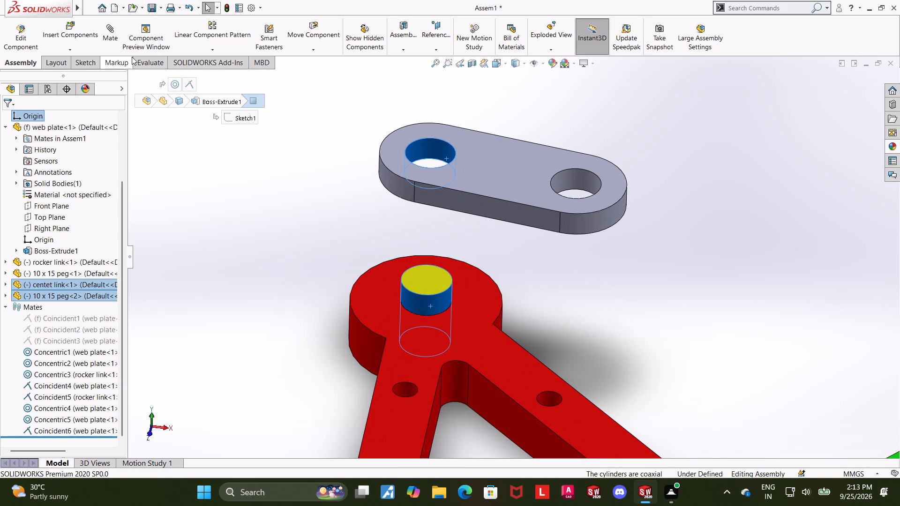
left_click(105, 33)
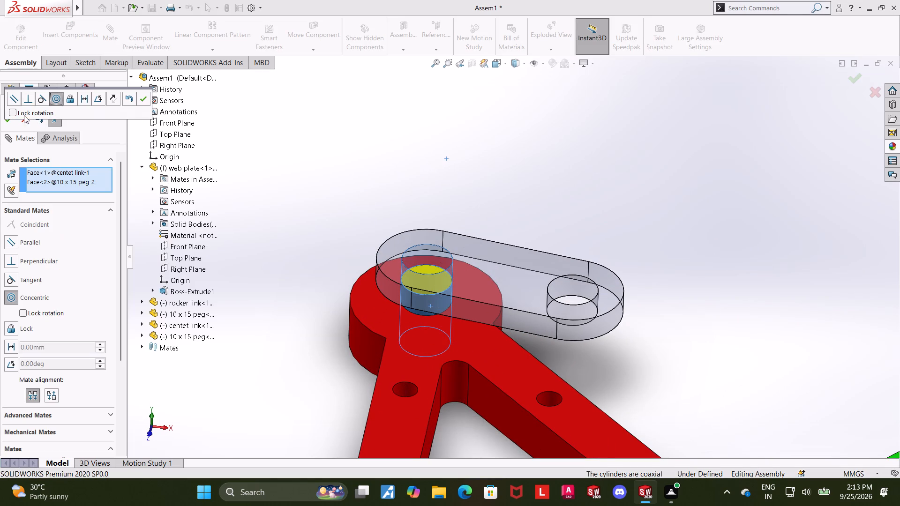
left_click(142, 98)
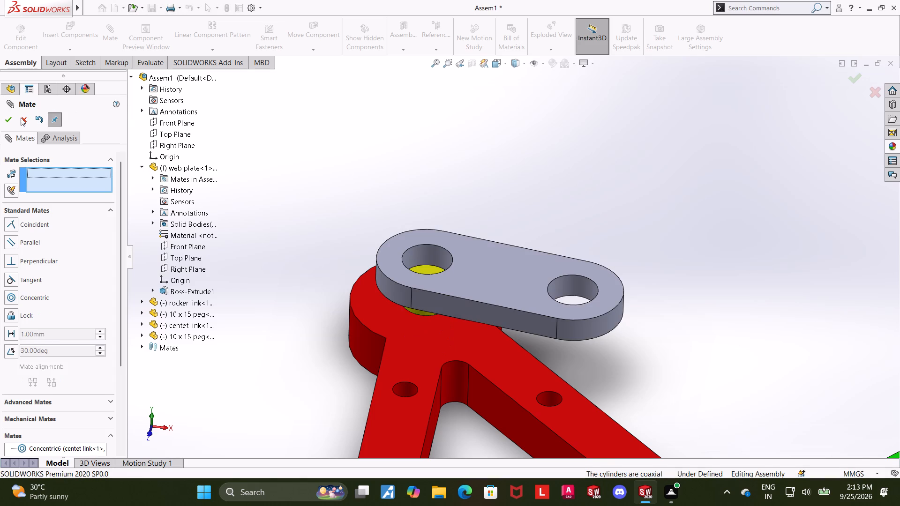
left_click(14, 119)
Add a coincident mate between the centre link's top face and the second 10 x 15 peg's top face.
left_click(463, 270)
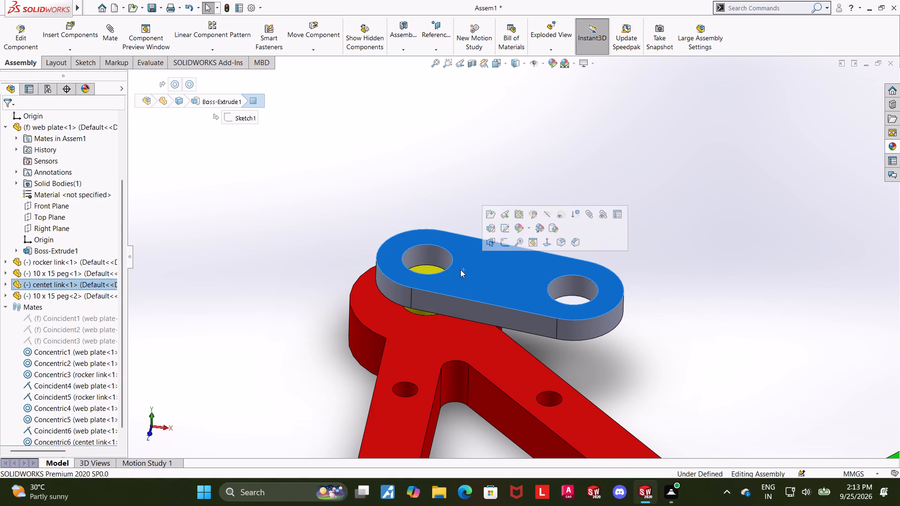
middle_click_drag(579, 156, 578, 183, "ctrl")
scroll(559, 176, "up", 1)
middle_click(559, 176)
middle_click_drag(550, 188, 550, 218)
scroll(552, 218, "up", 1)
left_click(456, 259, "ctrl")
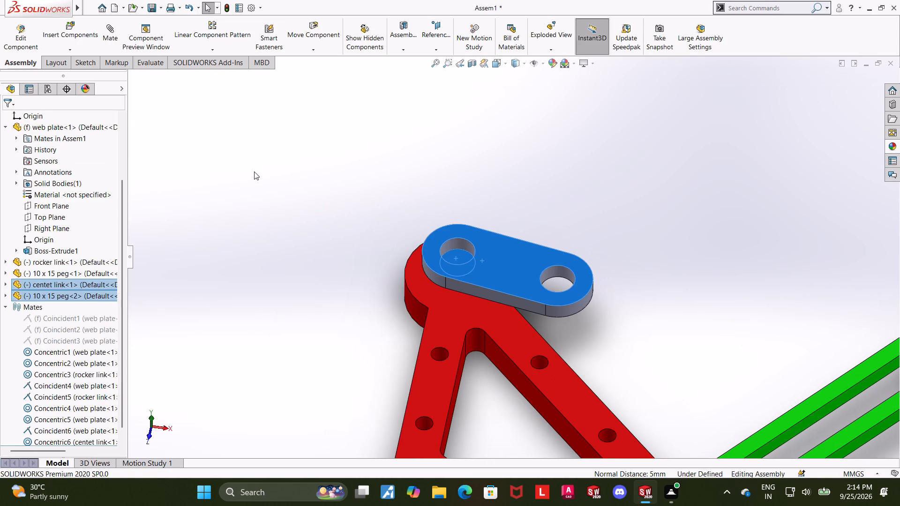
left_click(106, 41)
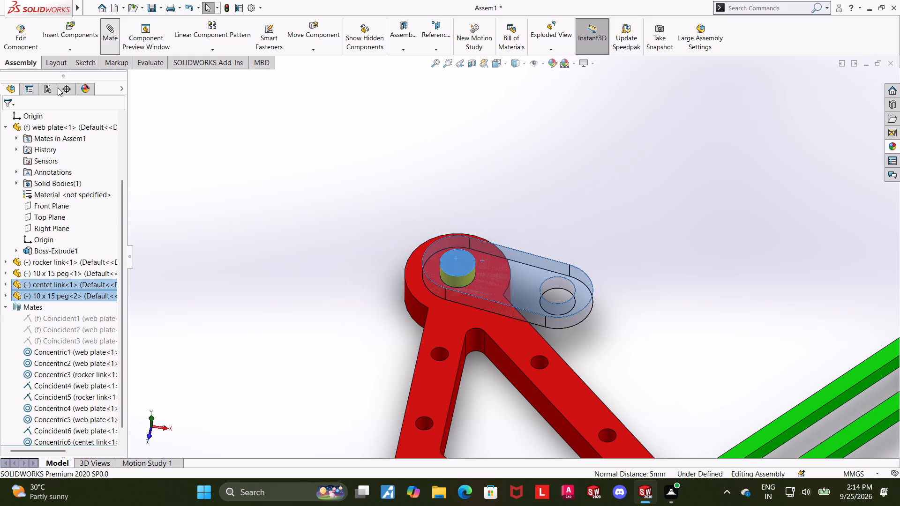
left_click(4, 118)
Swing the centre link about its peg so its free end points up and away from the web plate.
scroll(652, 170, "up", 2)
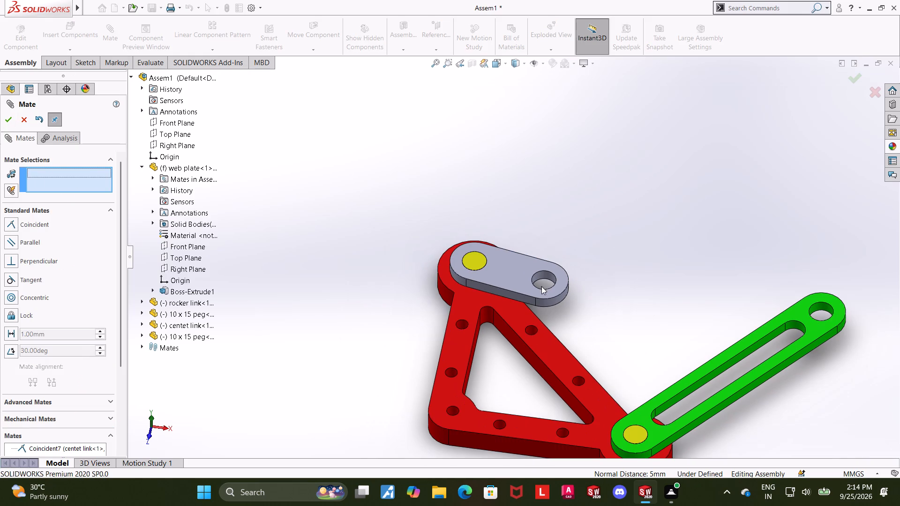
left_click_drag(541, 286, 548, 223)
left_click(649, 246)
left_click_drag(555, 269, 571, 168)
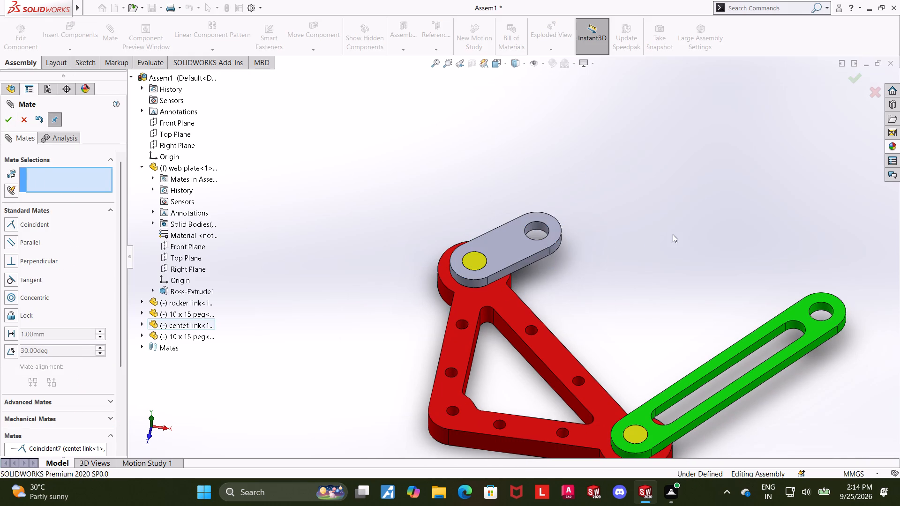
left_click(674, 235)
left_click(19, 119)
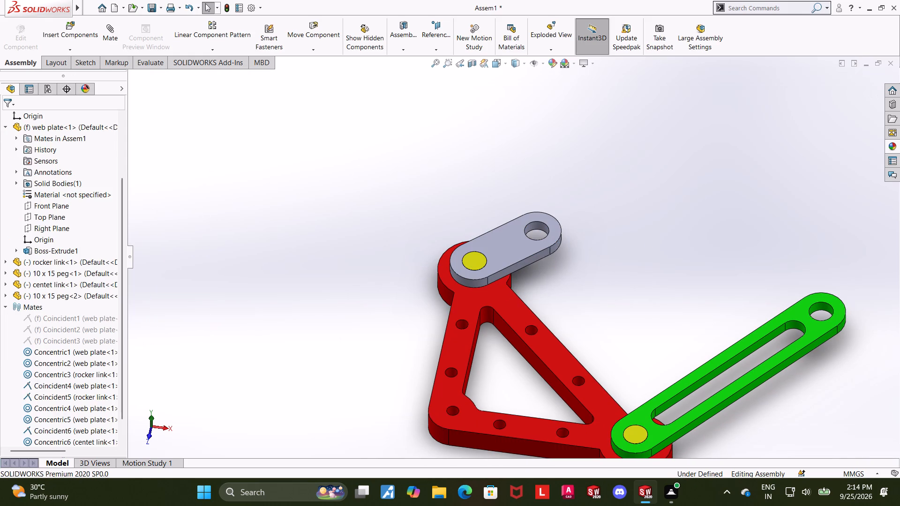
Insert the driver link part into the assembly above the centre and rocker links.
left_click(75, 36)
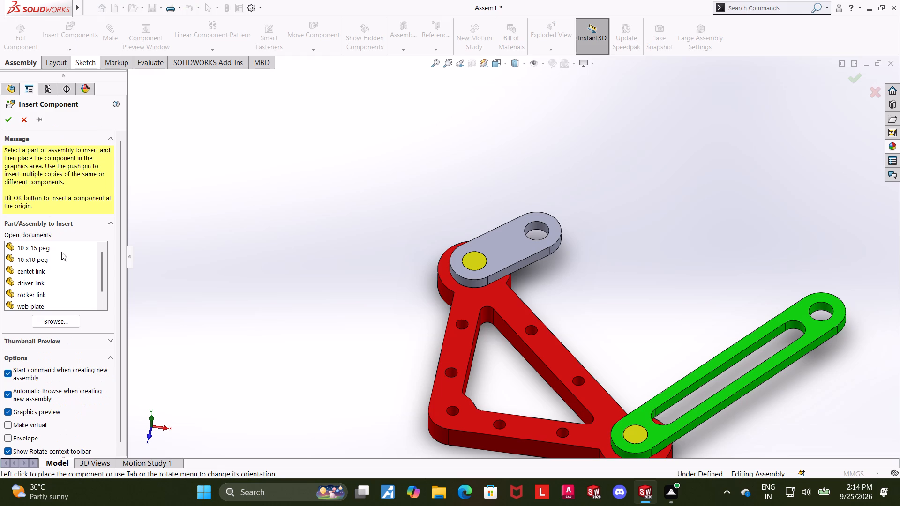
scroll(39, 272, "down", 3)
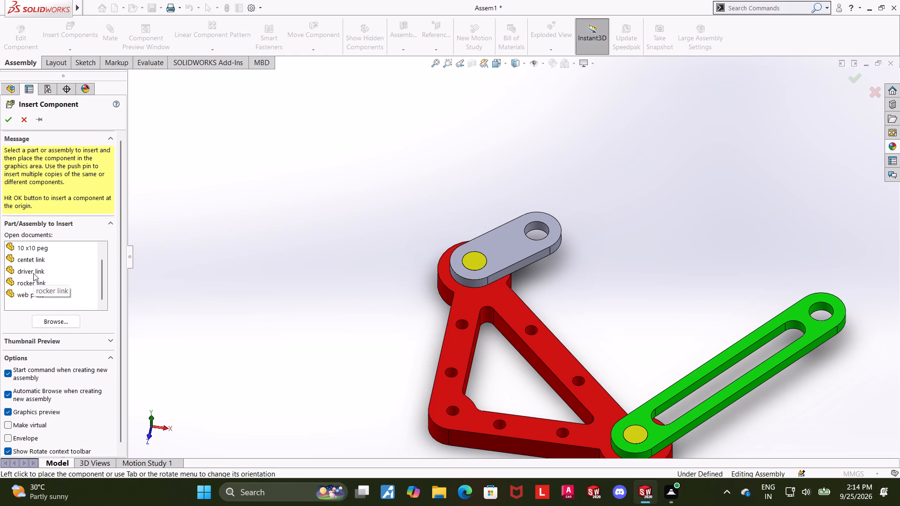
left_click(33, 273)
left_click(660, 197)
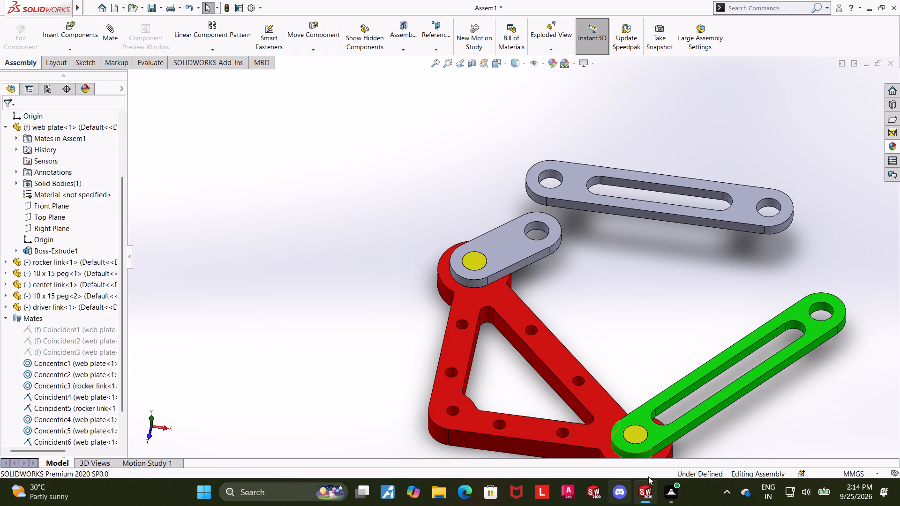
Switch to the driver link part file and colour the whole part cyan.
left_click(435, 425)
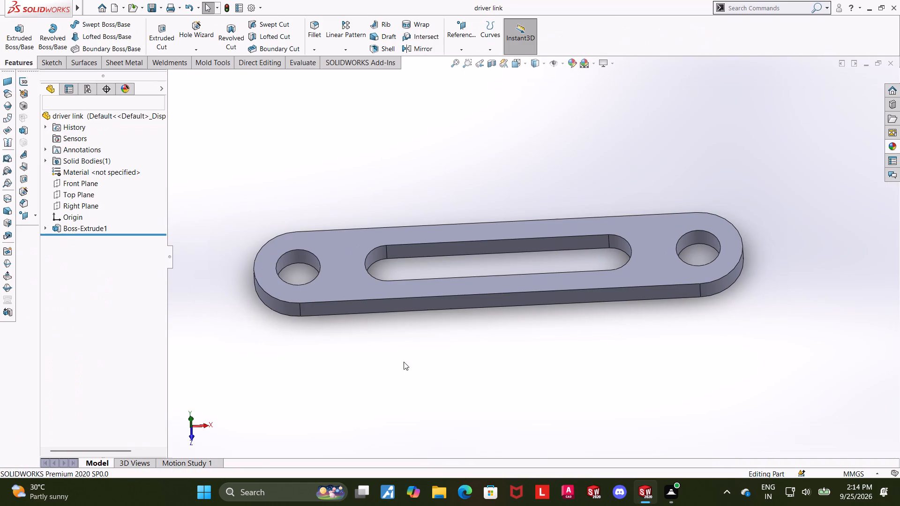
right_click(86, 119)
left_click(105, 105)
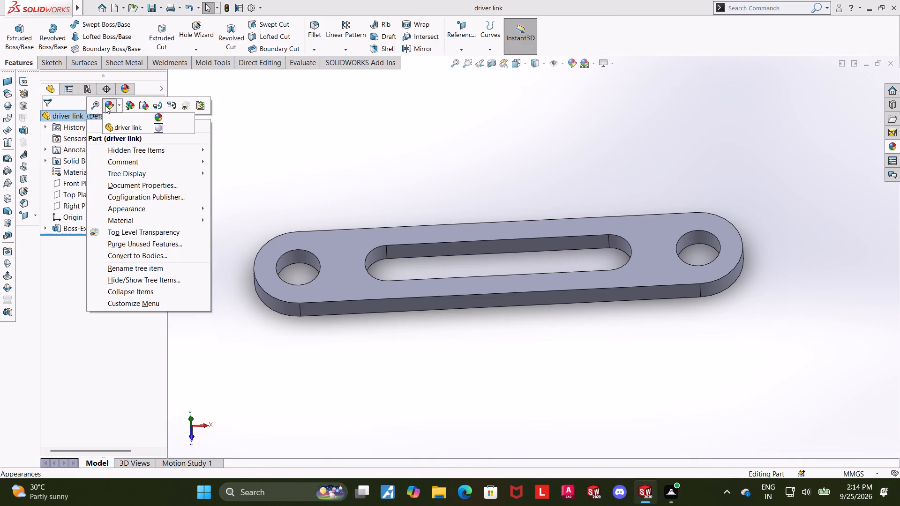
left_click(157, 128)
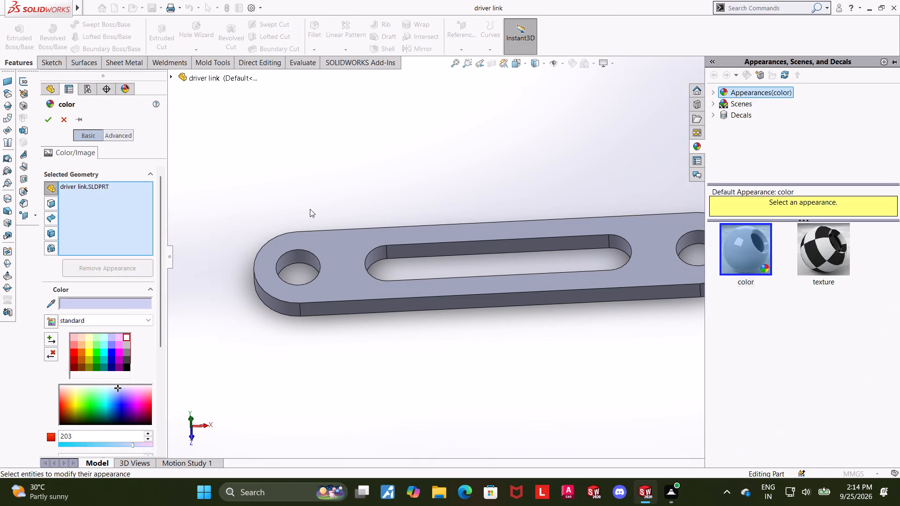
left_click(102, 354)
left_click(50, 113)
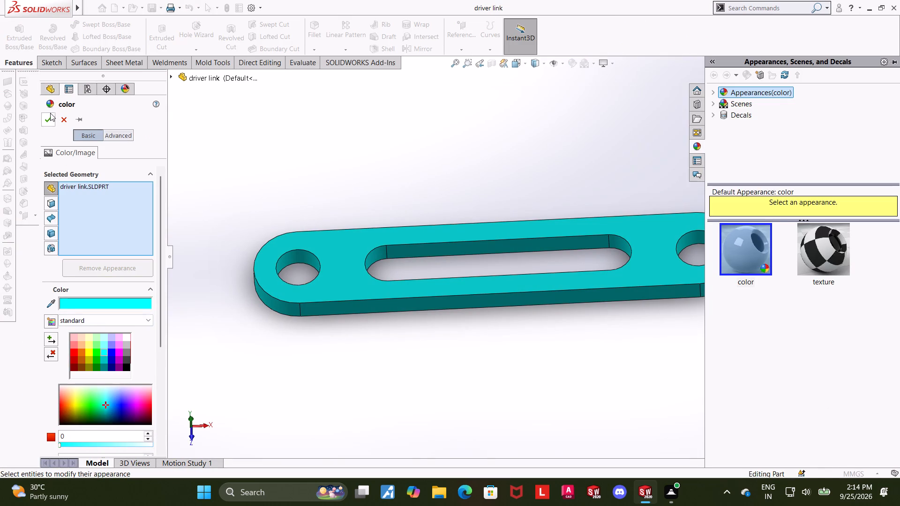
left_click(413, 161)
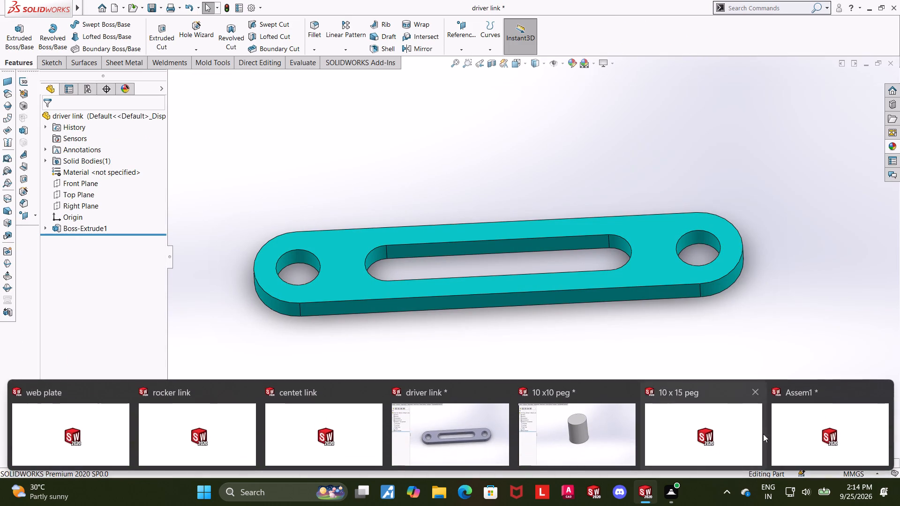
Back in Assem1, add a concentric mate between one driver link end hole and the centre link's free-end hole.
left_click(817, 431)
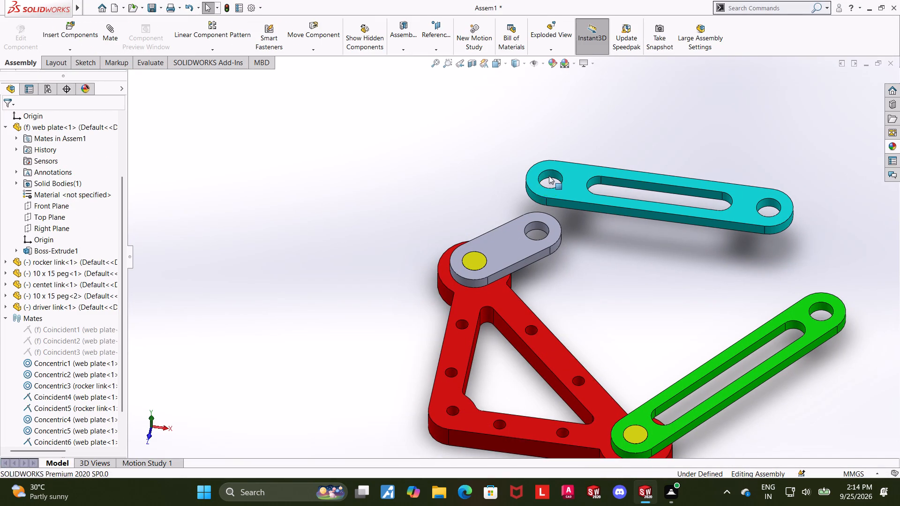
left_click(549, 176)
left_click(534, 223, "ctrl")
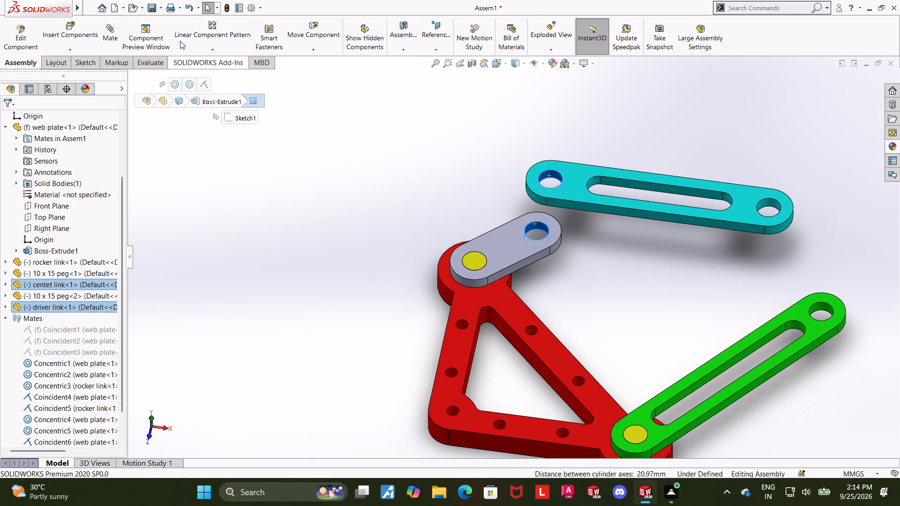
left_click(117, 30)
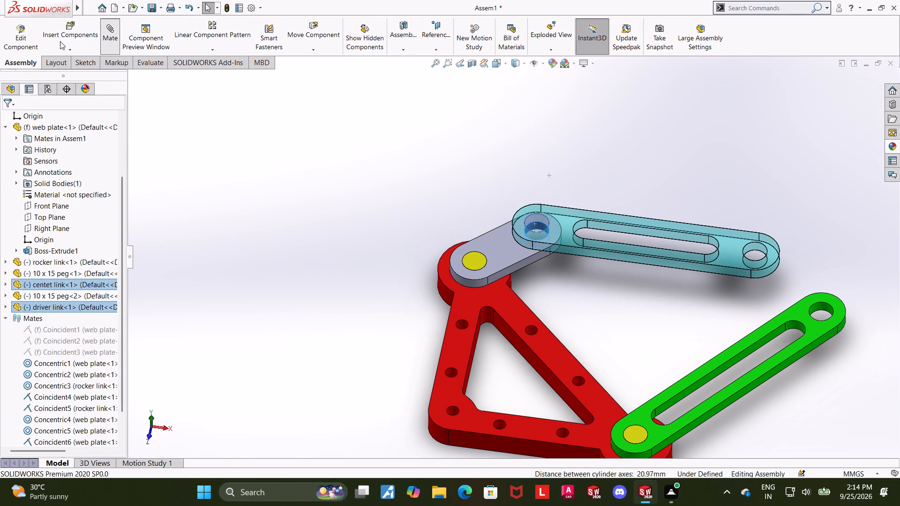
left_click(10, 124)
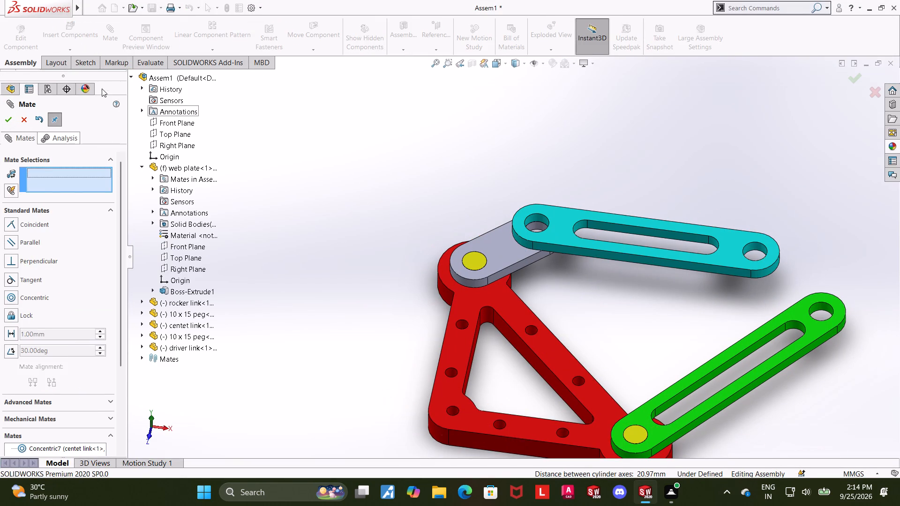
left_click(25, 120)
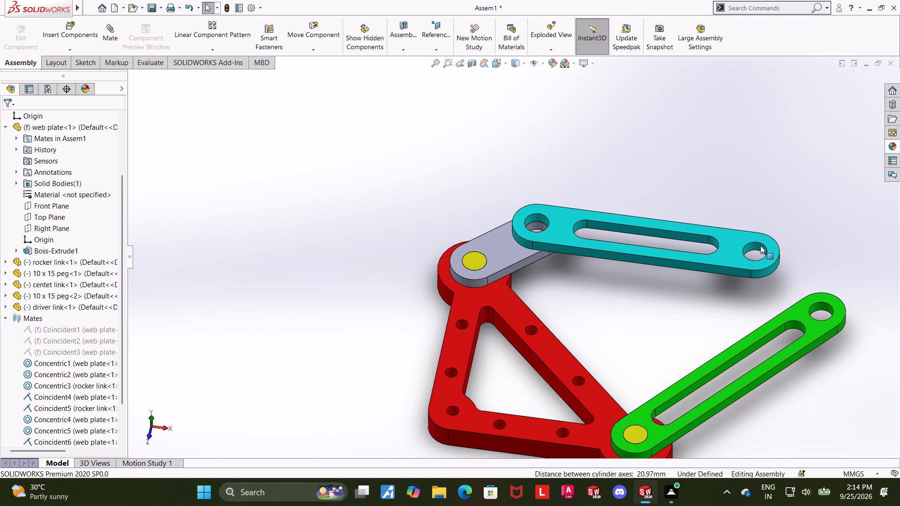
Add a concentric mate between the driver link's other end hole and the rocker link's free-end hole.
left_click(760, 246)
left_click(829, 308, "ctrl")
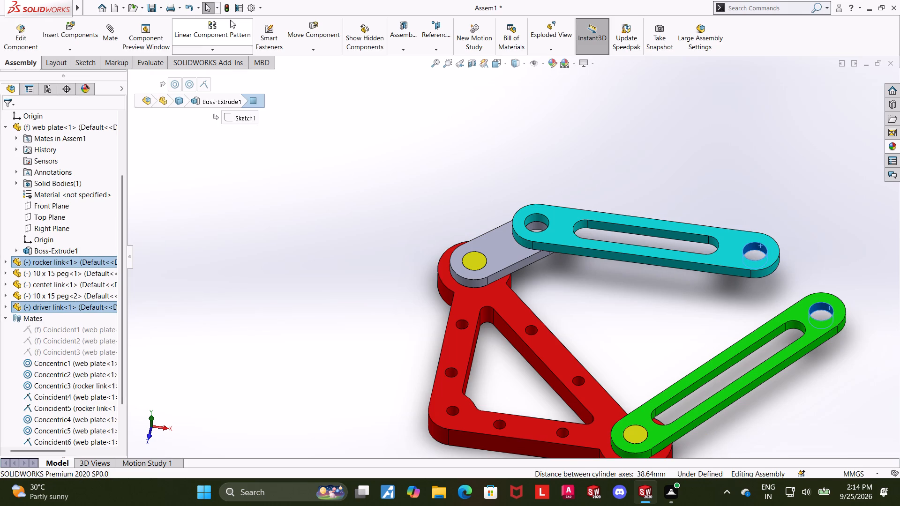
left_click(111, 35)
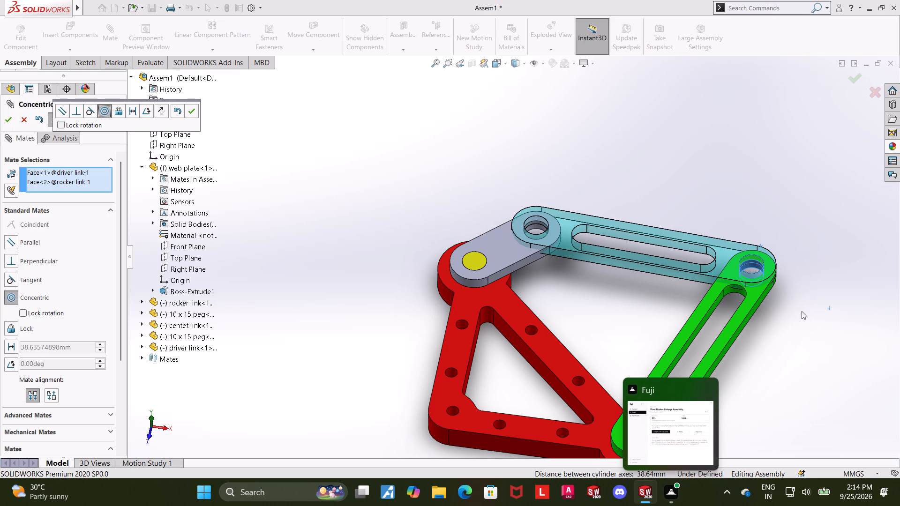
left_click(9, 119)
Raise the driver link along the hole axes, clear of the centre and rocker links.
left_click(771, 216)
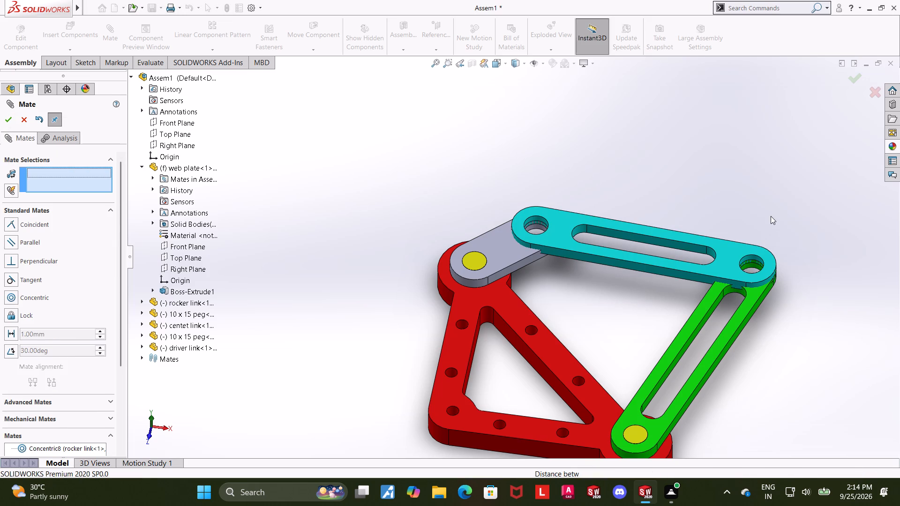
left_click_drag(694, 275, 695, 241)
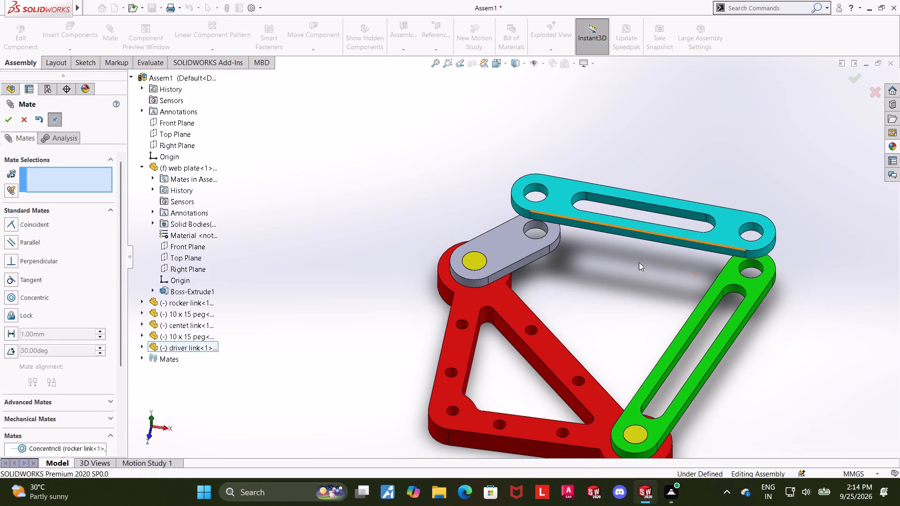
left_click(639, 262)
left_click(17, 122)
Insert two copies of the 10 x10 peg into the empty space beside the linkage.
left_click(55, 41)
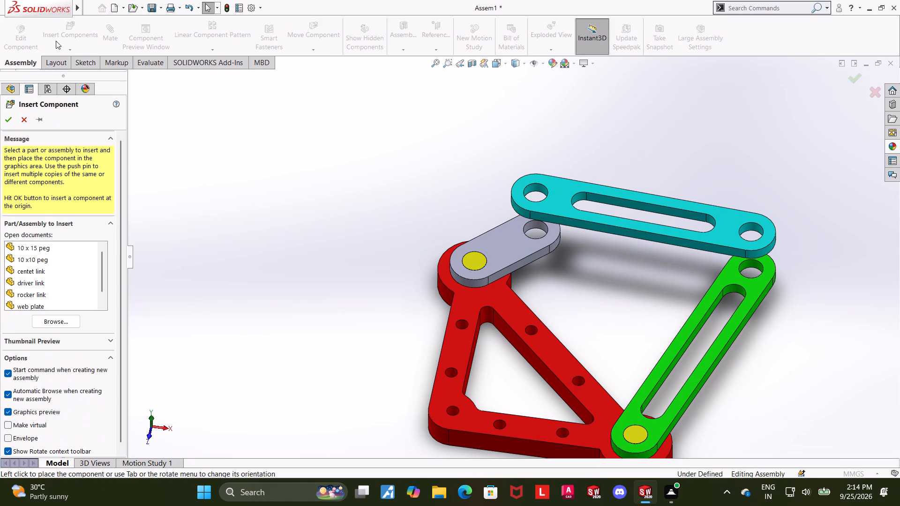
left_click_drag(29, 254, 230, 202)
left_click(243, 227)
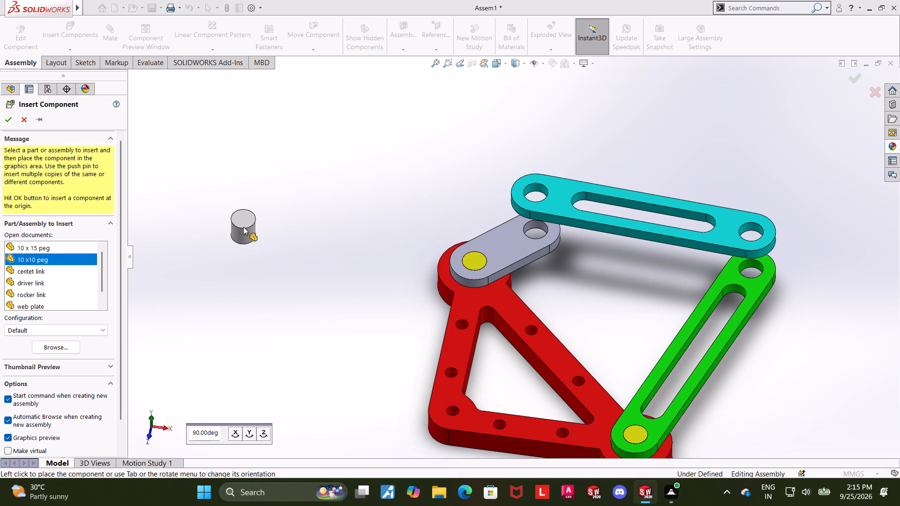
left_click_drag(241, 235, 328, 209, "ctrl")
left_click(332, 271)
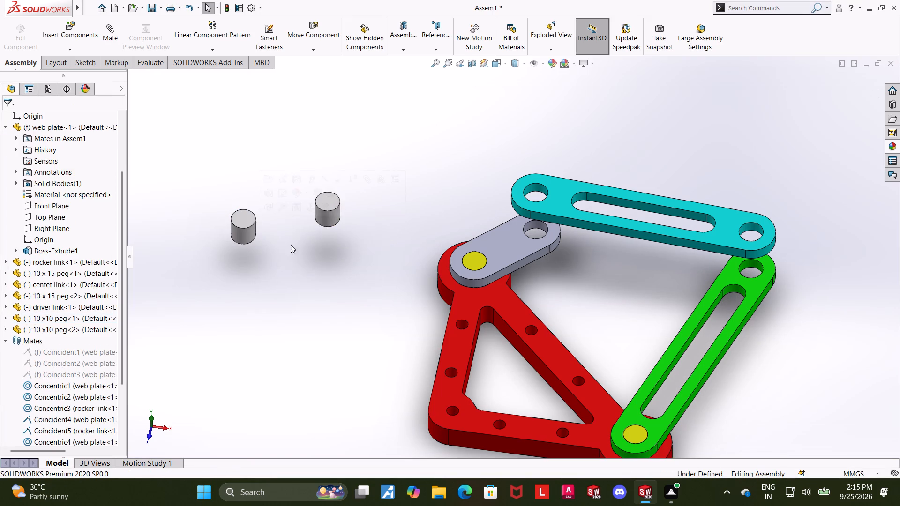
Add a concentric mate between the first 10 x10 peg's cylindrical face and the centre link's free-end hole.
left_click(243, 235)
left_click(532, 225, "ctrl")
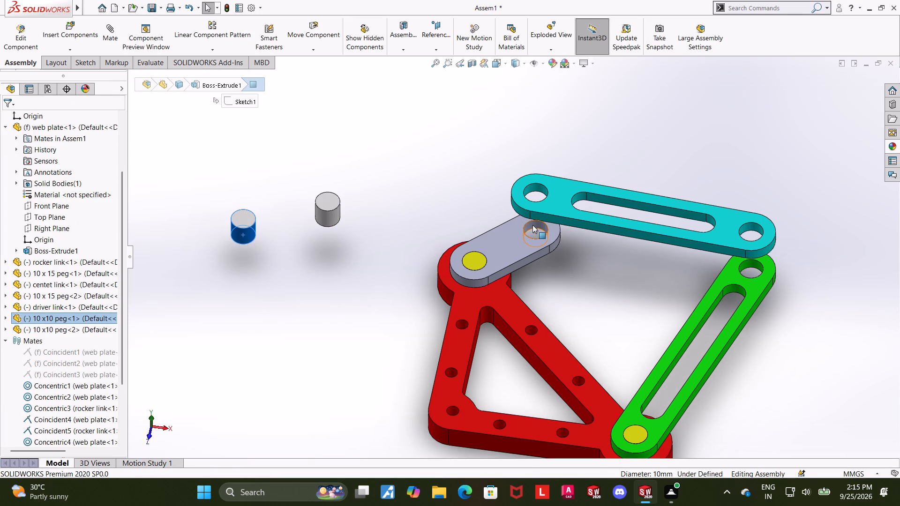
left_click(107, 32)
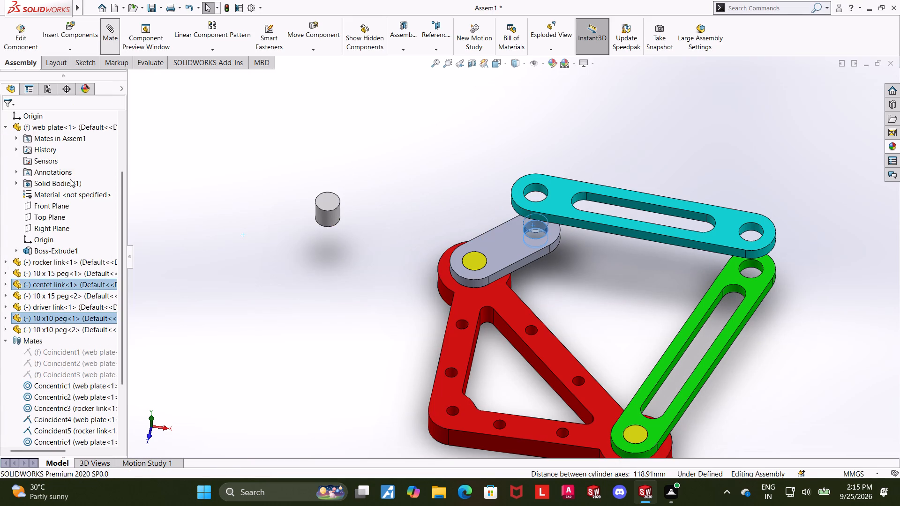
left_click(7, 124)
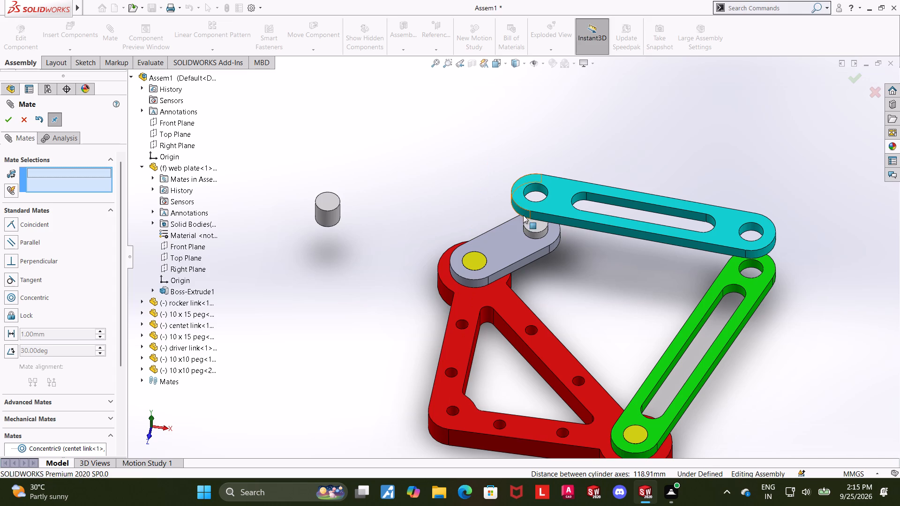
Add a concentric mate between the first 10 x10 peg's cylindrical face and the driver link hole above it.
scroll(562, 217, "down", 4)
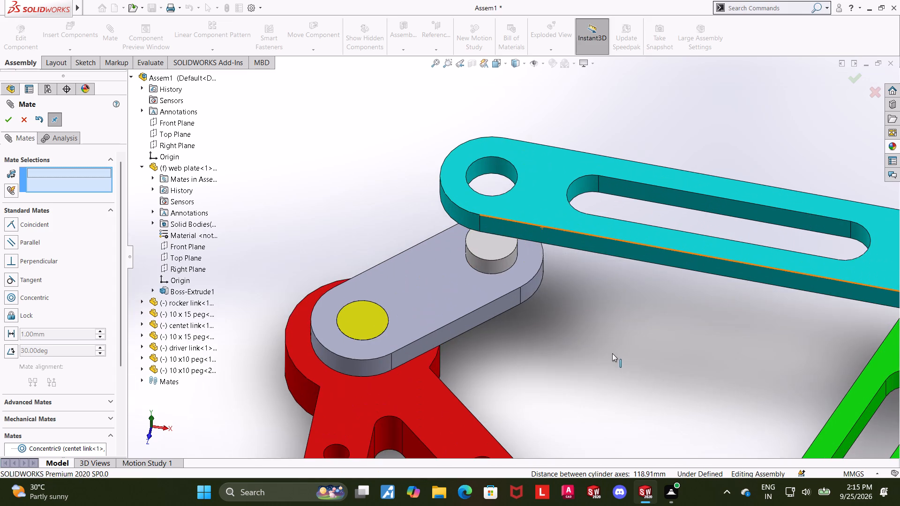
middle_click_drag(610, 349, 613, 312)
scroll(610, 295, "up", 1)
left_click(492, 291)
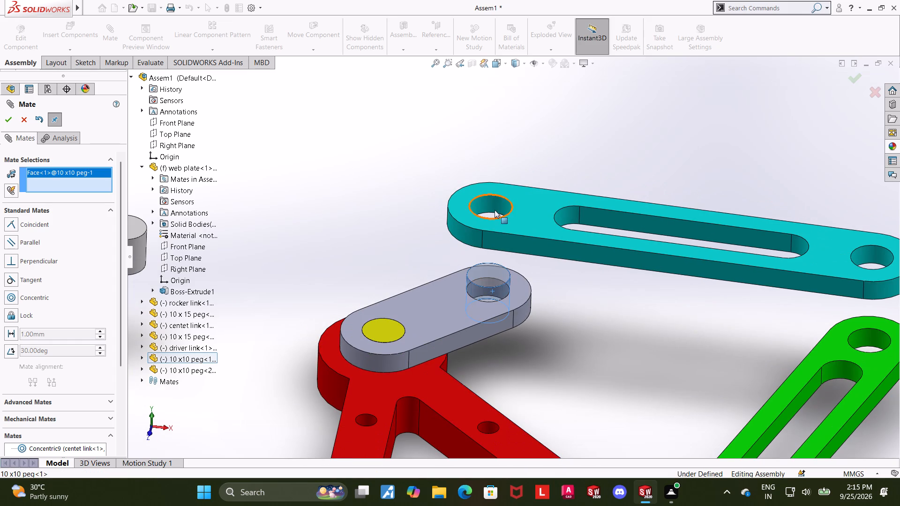
left_click(492, 200, "ctrl")
left_click(8, 111)
left_click(10, 118)
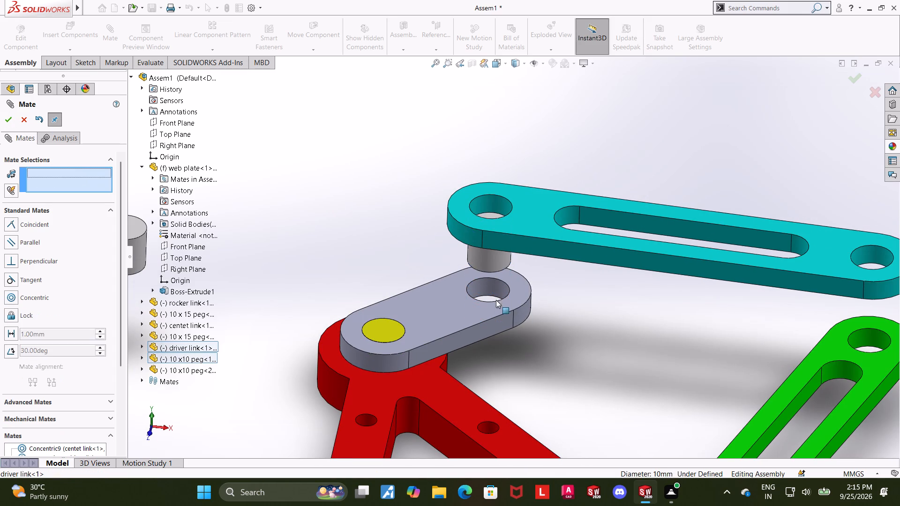
Add a coincident mate between the first 10 x10 peg's bottom face and the centre link's underside.
middle_click_drag(574, 290, 573, 270)
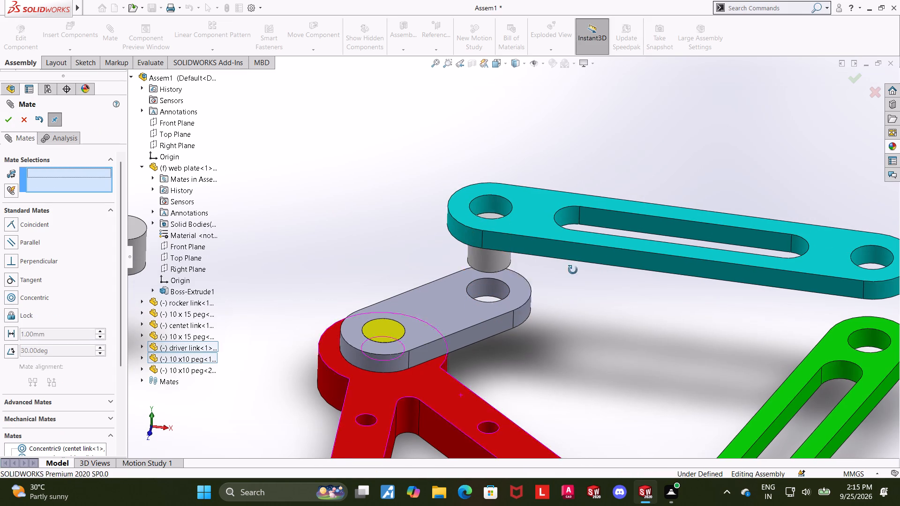
middle_click_drag(573, 270, 587, 218)
middle_click_drag(517, 315, 657, 235)
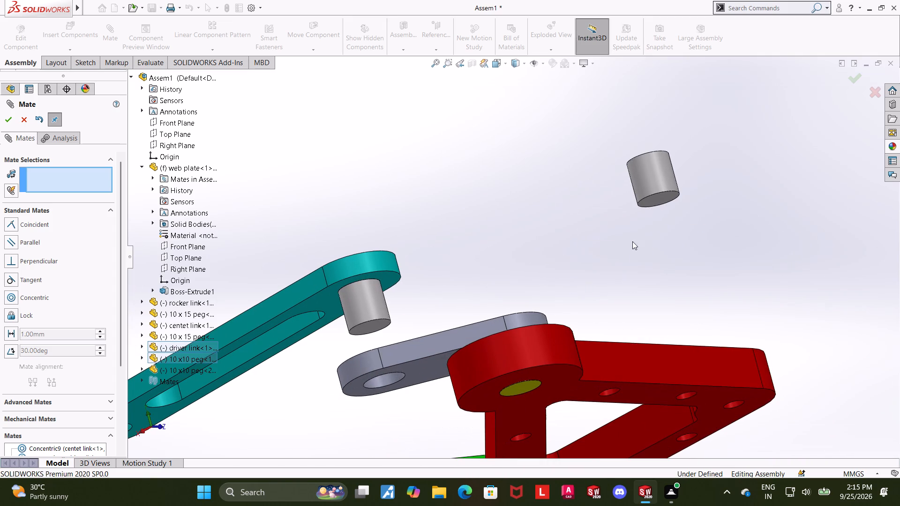
left_click(377, 322)
left_click(418, 370, "ctrl")
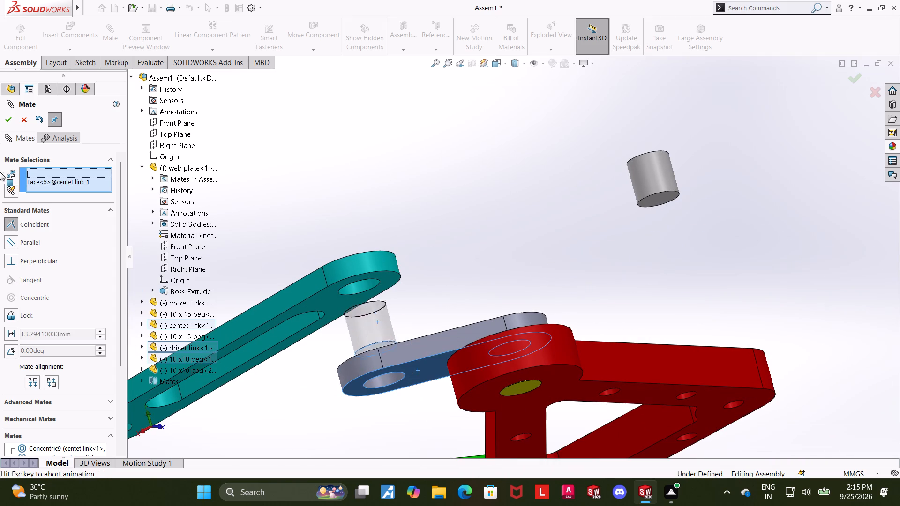
left_click(5, 119)
Add a coincident mate between the driver link's top face and the first 10 x10 peg's top face.
middle_click_drag(454, 187, 475, 331)
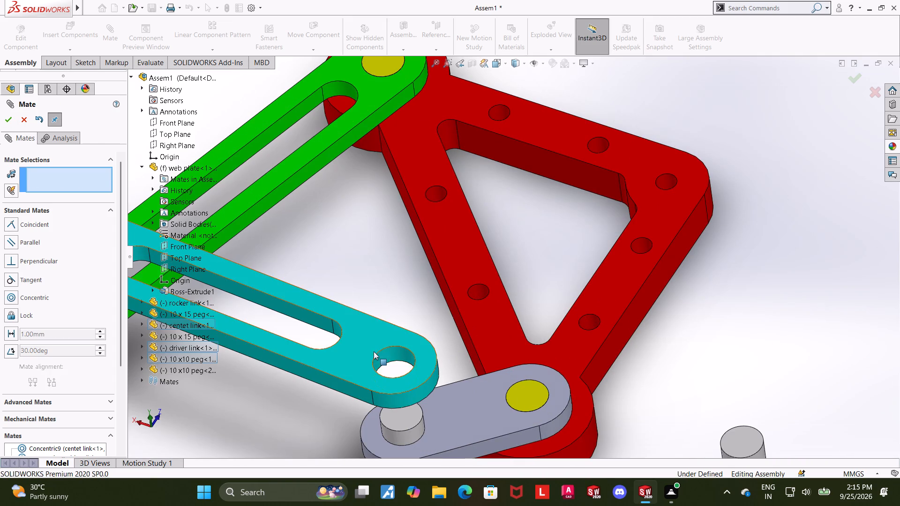
left_click(370, 345)
left_click(405, 409, "ctrl")
left_click(3, 119)
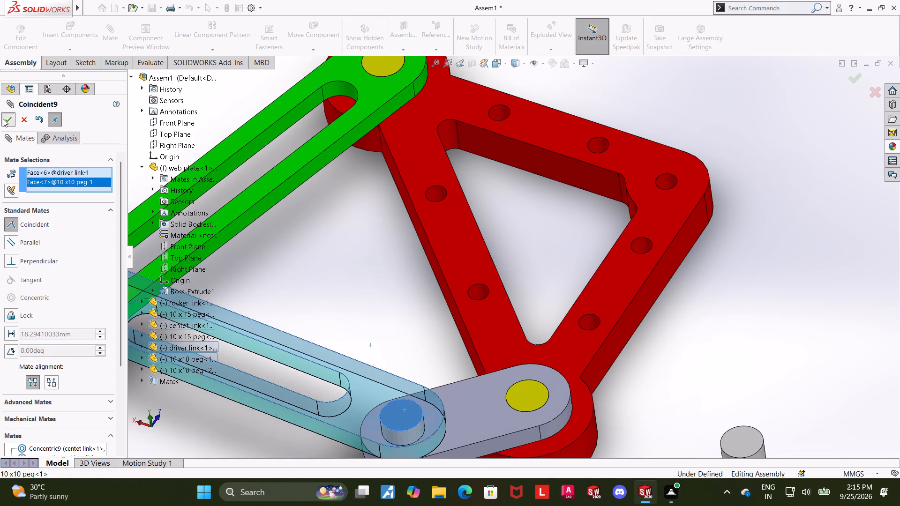
Add a concentric mate between the second 10 x10 peg's cylindrical face and the driver link's hole above the rocker link.
scroll(357, 209, "up", 5)
left_click(606, 341)
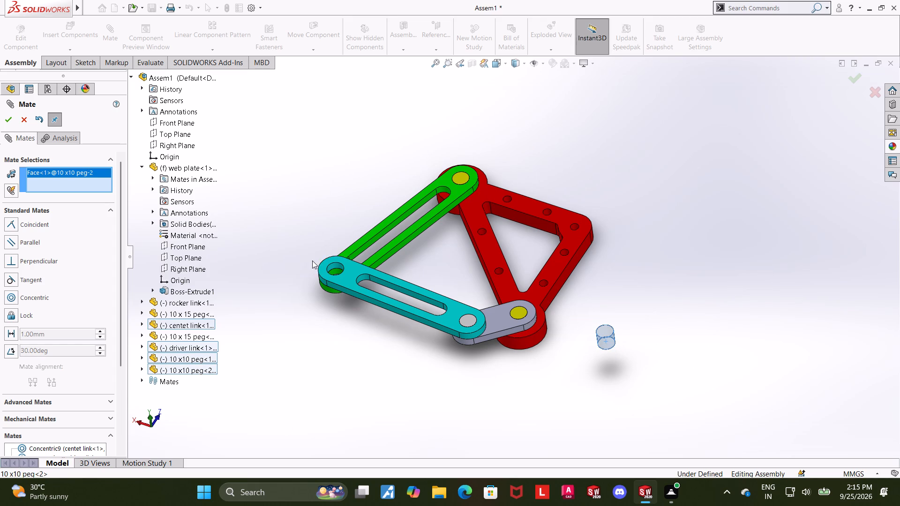
left_click(333, 266, "ctrl")
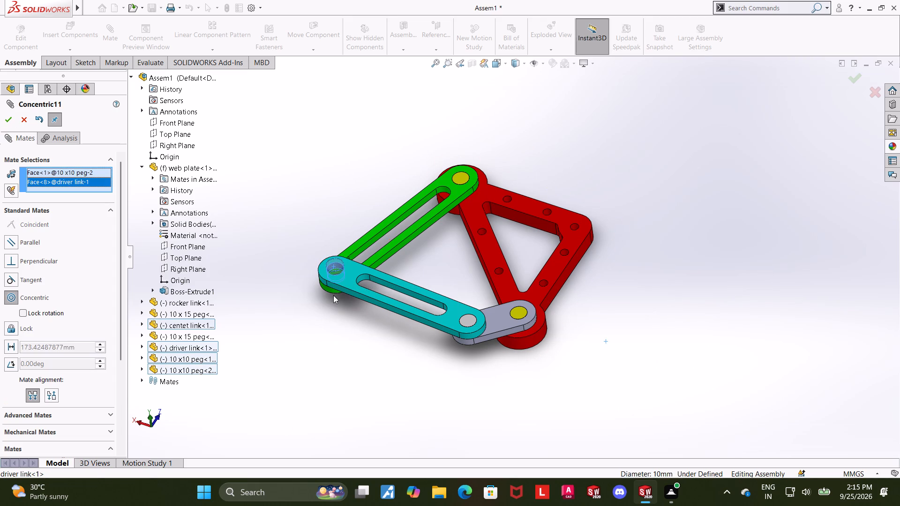
scroll(332, 293, "down", 4)
left_click(4, 119)
Add a concentric mate between the second 10 x10 peg's cylindrical face and the rocker link's free-end hole.
middle_click_drag(334, 289, 422, 164)
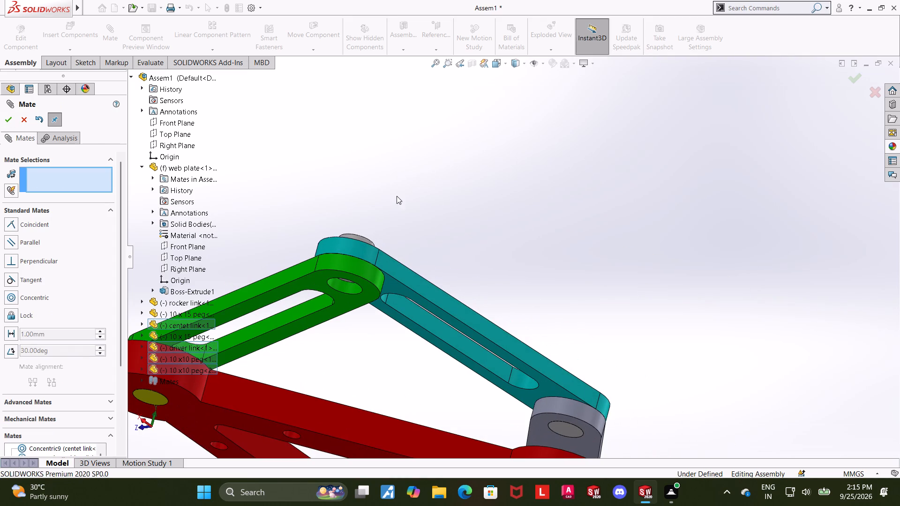
left_click_drag(397, 282, 428, 279)
middle_click_drag(467, 231, 462, 246)
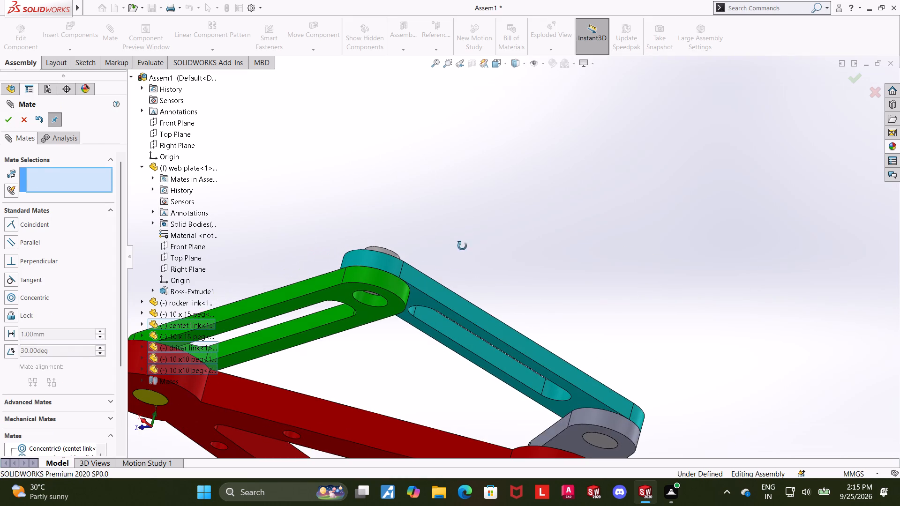
middle_click_drag(462, 246, 443, 309)
scroll(367, 239, "down", 4)
left_click(438, 275)
middle_click_drag(444, 369, 480, 307)
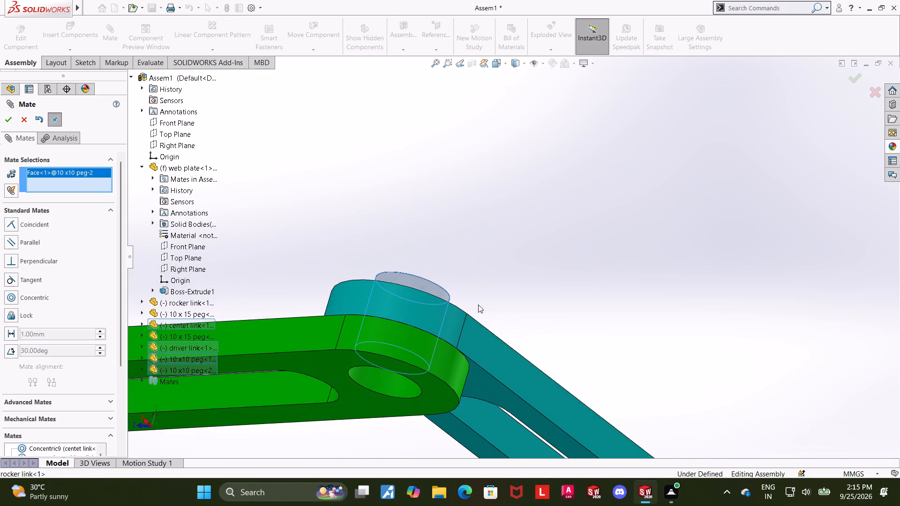
left_click(378, 385, "ctrl")
left_click(0, 116)
left_click(7, 119)
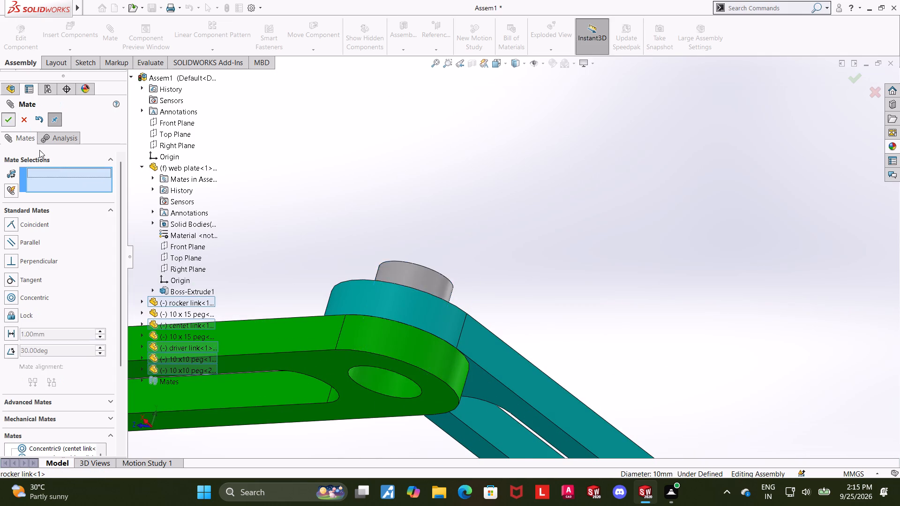
Add a coincident mate between the driver link's top face and the second 10 x10 peg's top face.
scroll(448, 232, "up", 5)
middle_click_drag(480, 279, 472, 327)
scroll(462, 303, "up", 1)
scroll(462, 303, "down", 2)
middle_click_drag(454, 318, 430, 399)
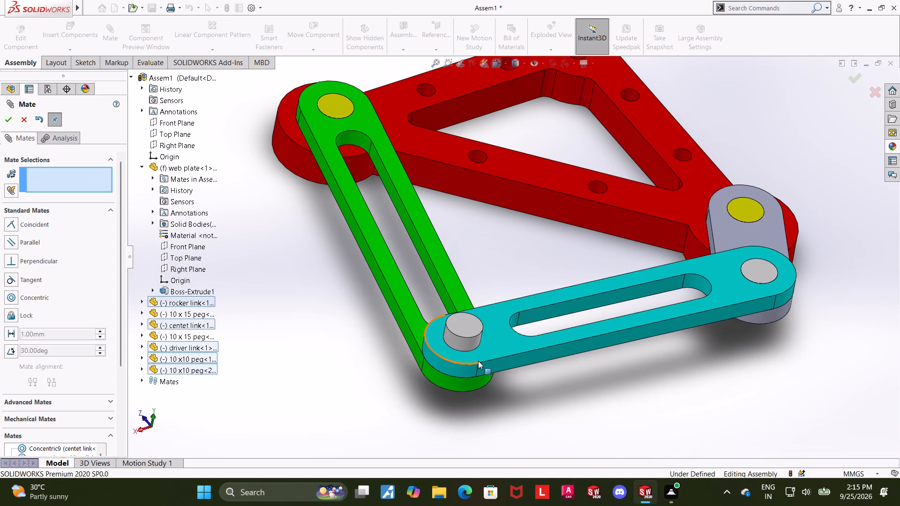
left_click(489, 348)
left_click(473, 327, "ctrl")
left_click(12, 118)
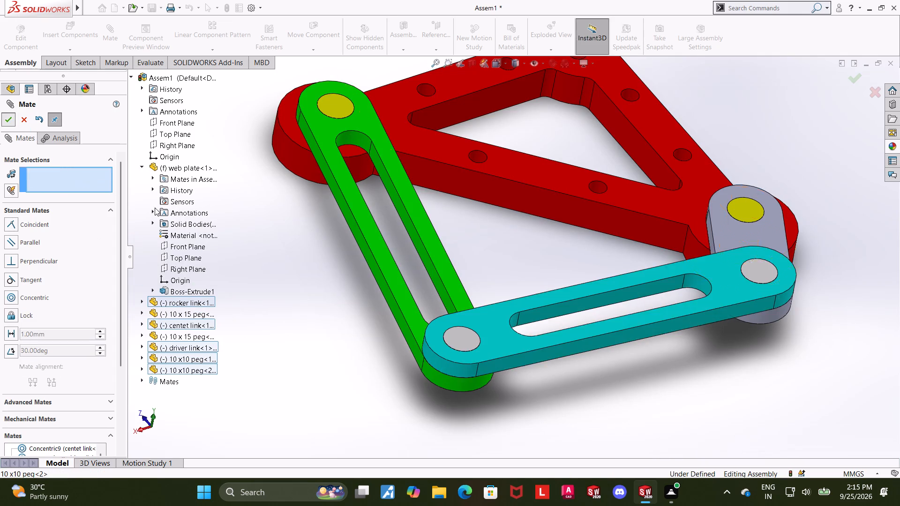
Examine the pegged joints from below and from the side, and close the Mate command.
scroll(478, 367, "down", 3)
middle_click_drag(495, 406, 532, 243)
scroll(658, 351, "up", 5)
scroll(561, 298, "up", 1)
middle_click_drag(559, 298, 527, 310)
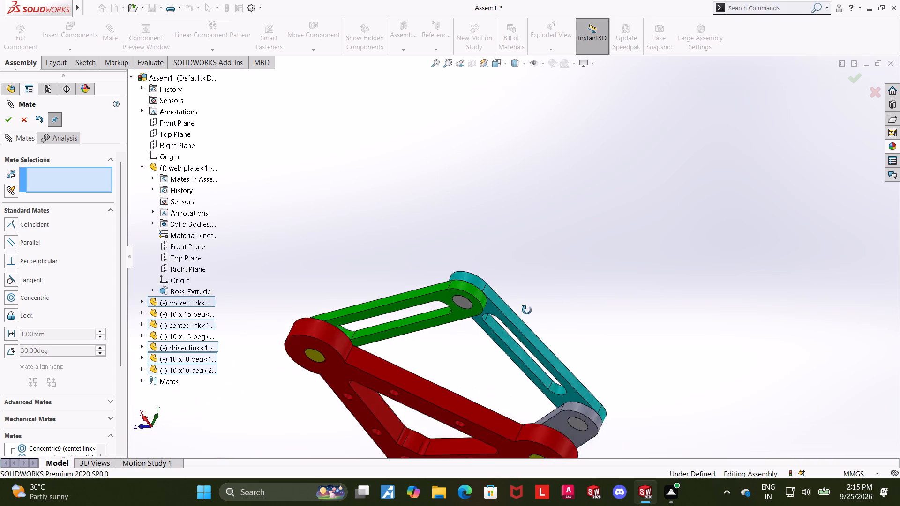
middle_click_drag(527, 310, 452, 353)
scroll(443, 331, "down", 1)
scroll(450, 324, "up", 5)
middle_click_drag(484, 259, 335, 403)
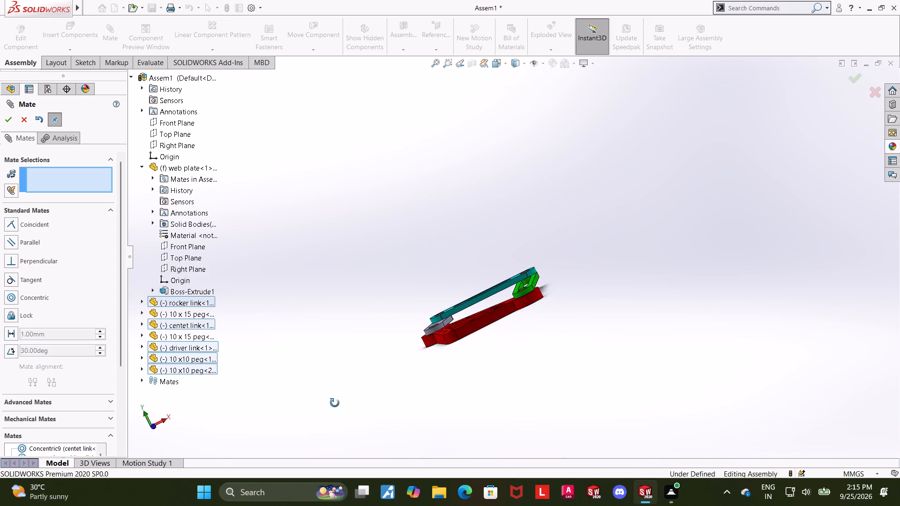
middle_click_drag(335, 403, 352, 420)
scroll(362, 410, "down", 1)
left_click(30, 126)
Swing the linkage back and forth by the driver link and its rocker-end joint to check its motion.
middle_click_drag(589, 155, 570, 234)
scroll(584, 240, "up", 1)
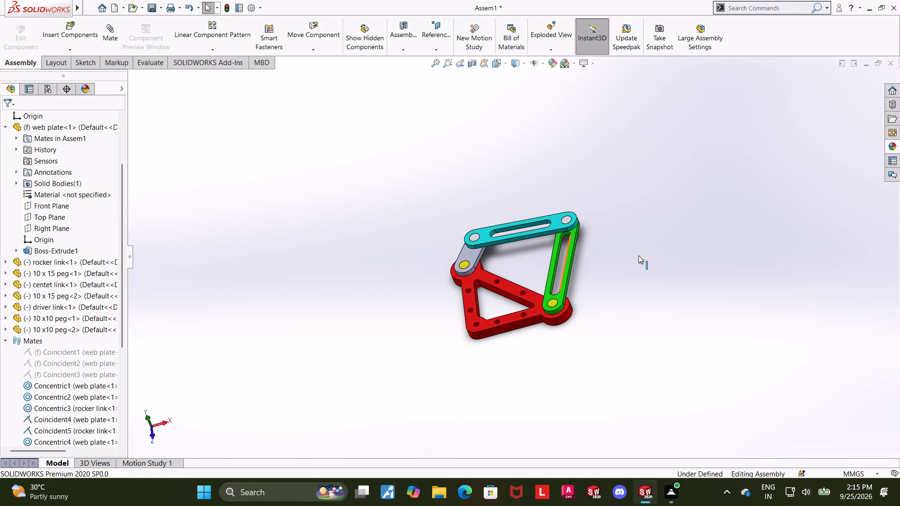
left_click_drag(570, 218, 592, 226)
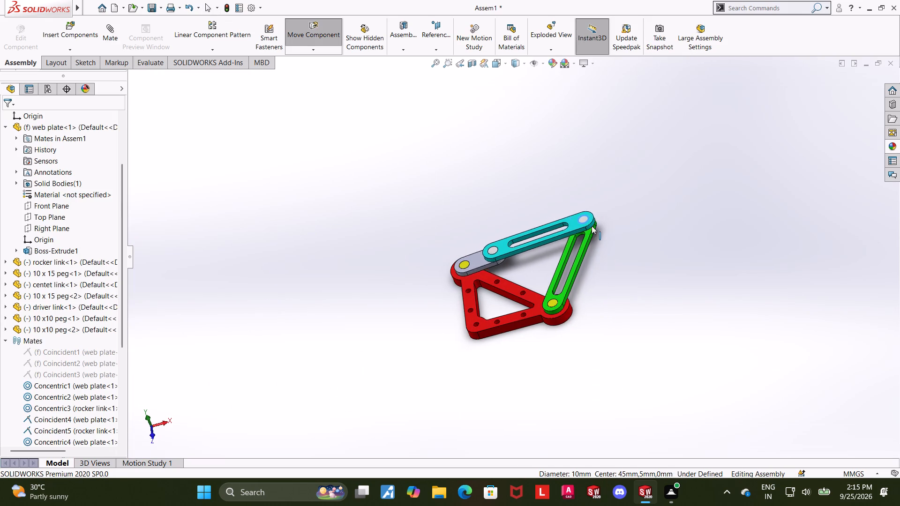
left_click_drag(592, 226, 587, 273)
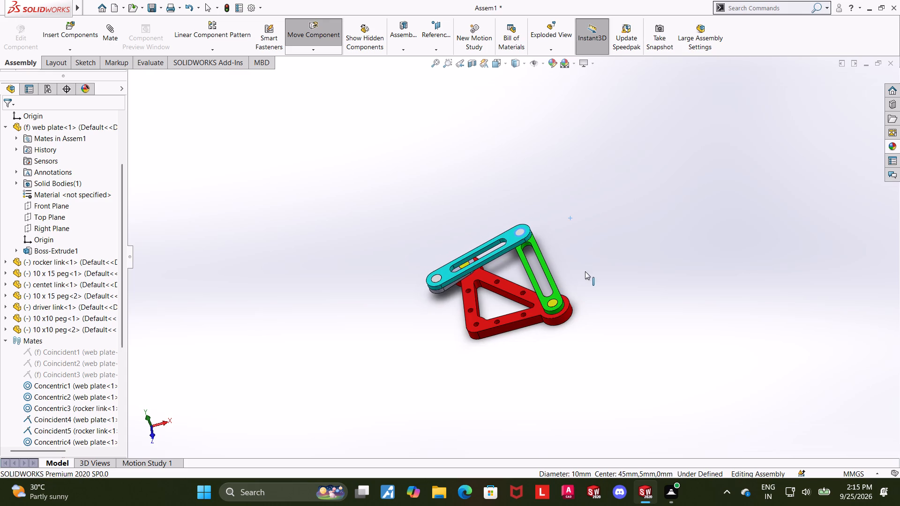
left_click_drag(504, 242, 666, 231)
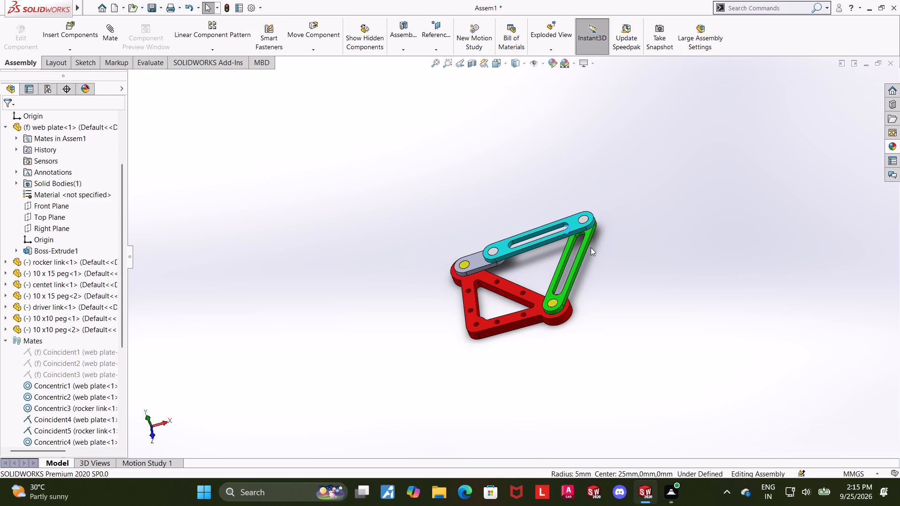
middle_click_drag(576, 248, 592, 296)
scroll(579, 246, "down", 3)
middle_click_drag(600, 280, 550, 225)
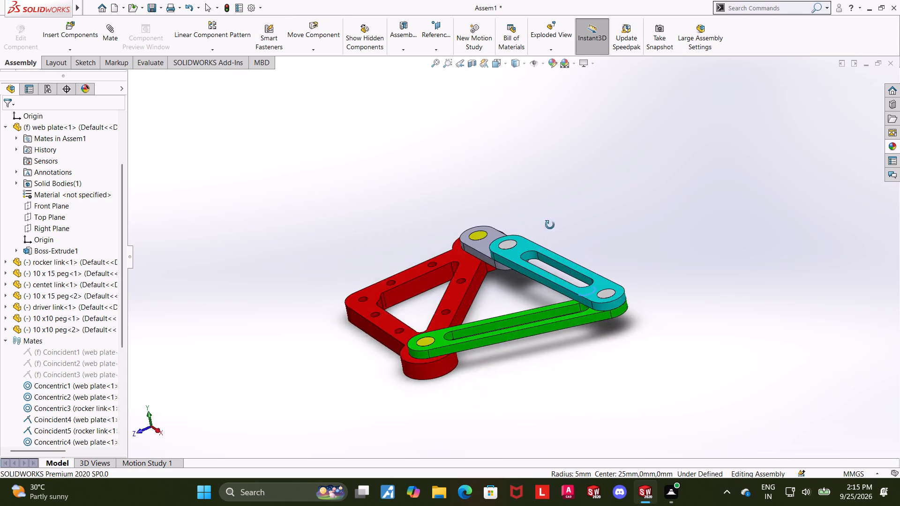
middle_click_drag(550, 225, 550, 214)
left_click(594, 258)
left_click_drag(595, 295, 500, 260)
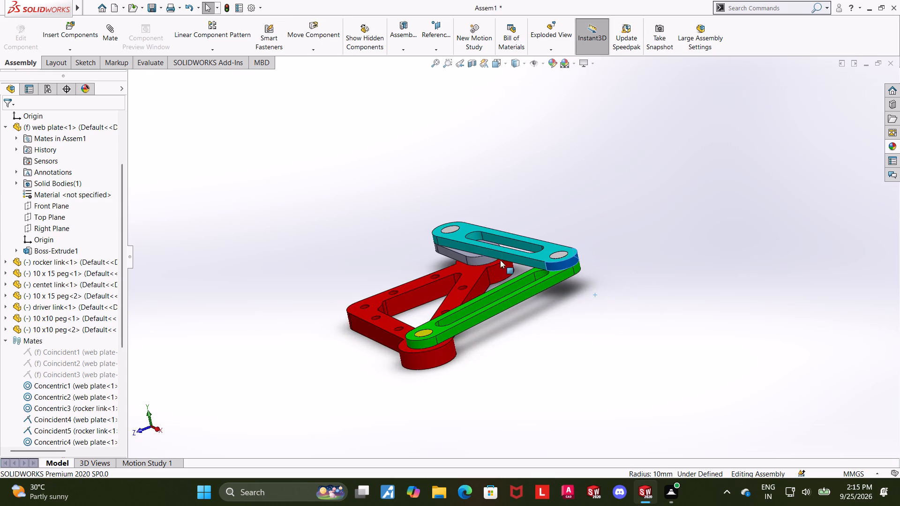
left_click_drag(500, 260, 679, 257)
left_click_drag(535, 268, 561, 305)
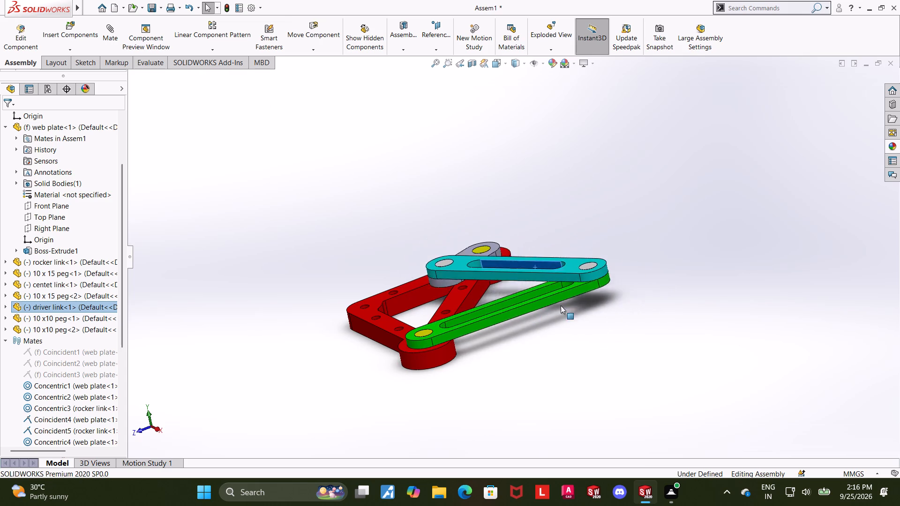
left_click_drag(561, 305, 538, 244)
Move the driver link through its range again with the web plate seen from the front to check the linkage.
middle_click_drag(606, 290, 665, 323)
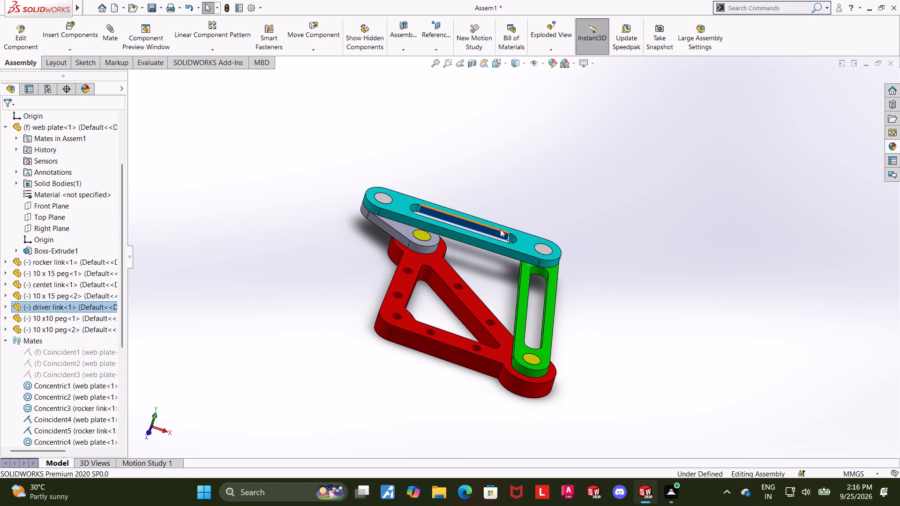
left_click_drag(492, 228, 648, 235)
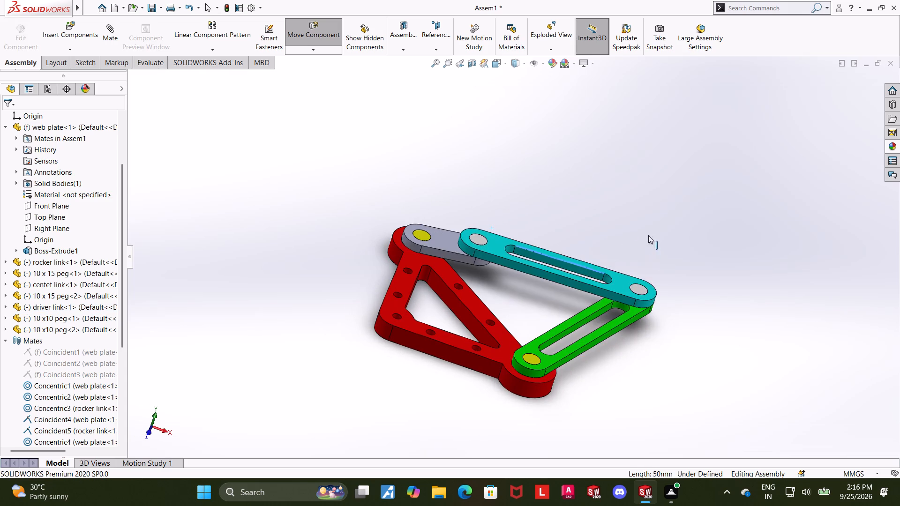
left_click_drag(648, 235, 526, 295)
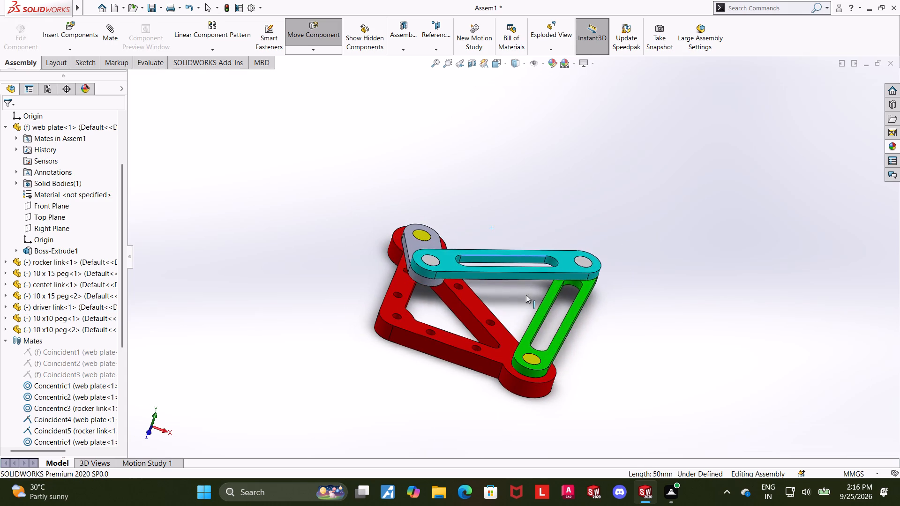
left_click_drag(526, 295, 592, 241)
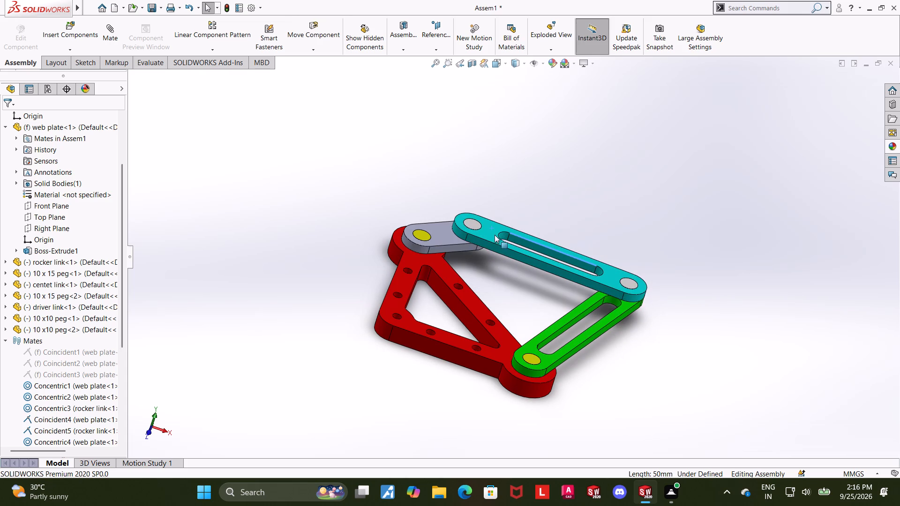
left_click_drag(490, 234, 481, 277)
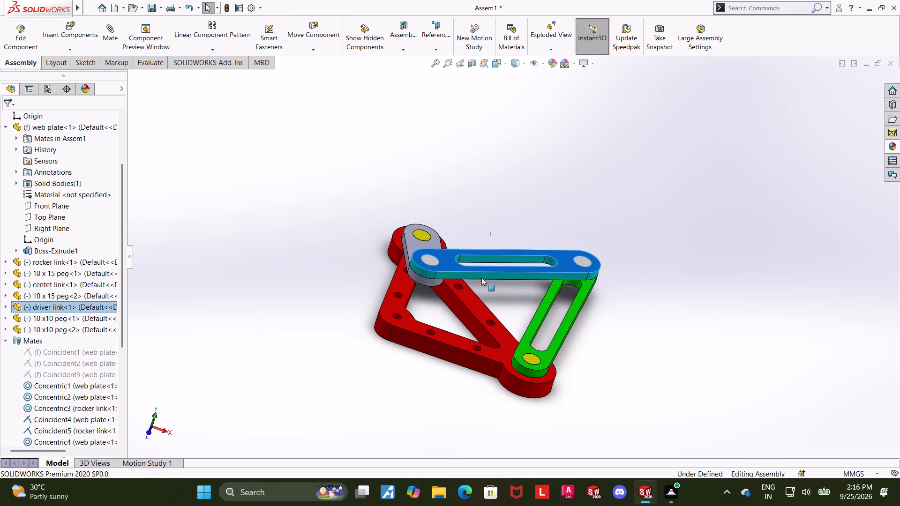
left_click_drag(481, 277, 451, 290)
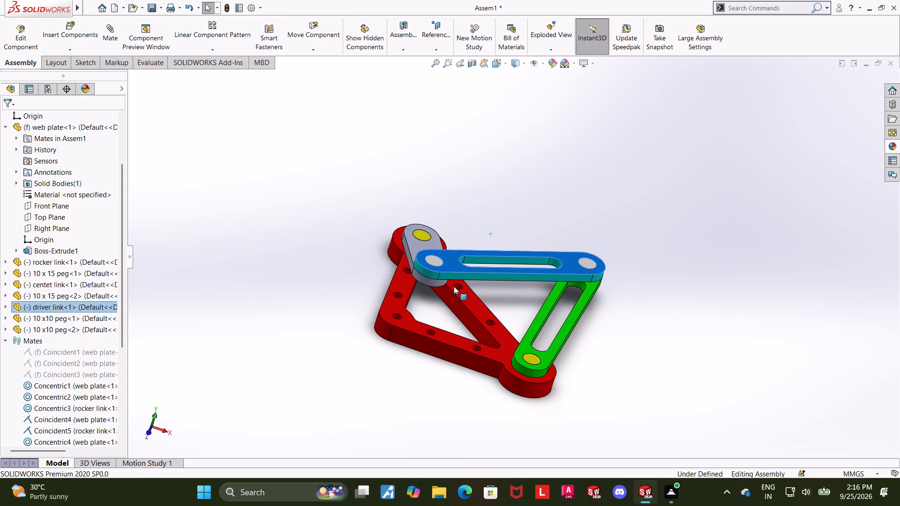
left_click(729, 331)
Swing the rocker link outward about its web plate pivot to check that the other links follow.
middle_click_drag(604, 322, 580, 334)
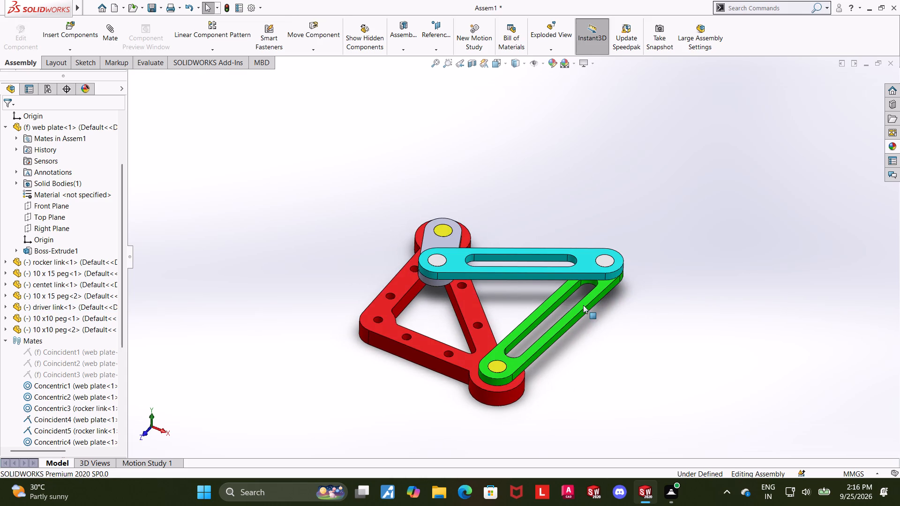
left_click_drag(582, 304, 634, 364)
left_click(856, 247)
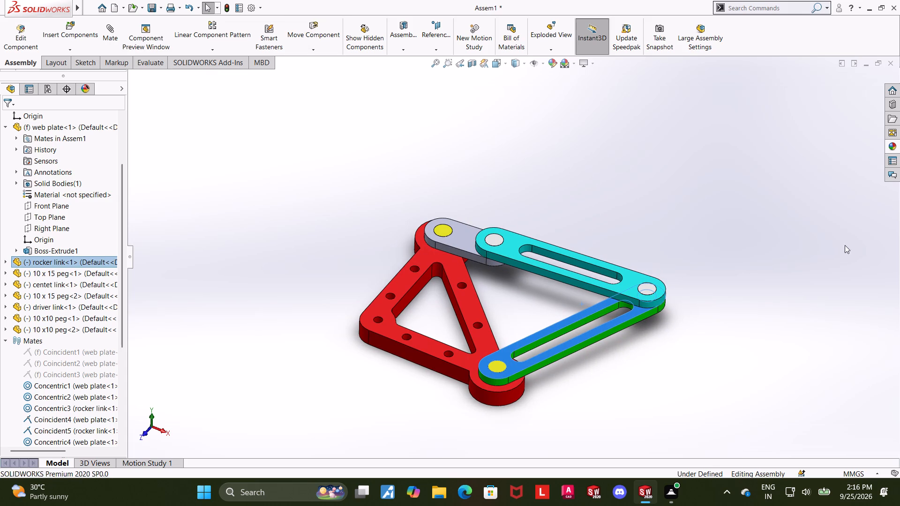
Move the driver link repeatedly near the centre link's end to check how the centre link turns.
left_click_drag(508, 250, 489, 262)
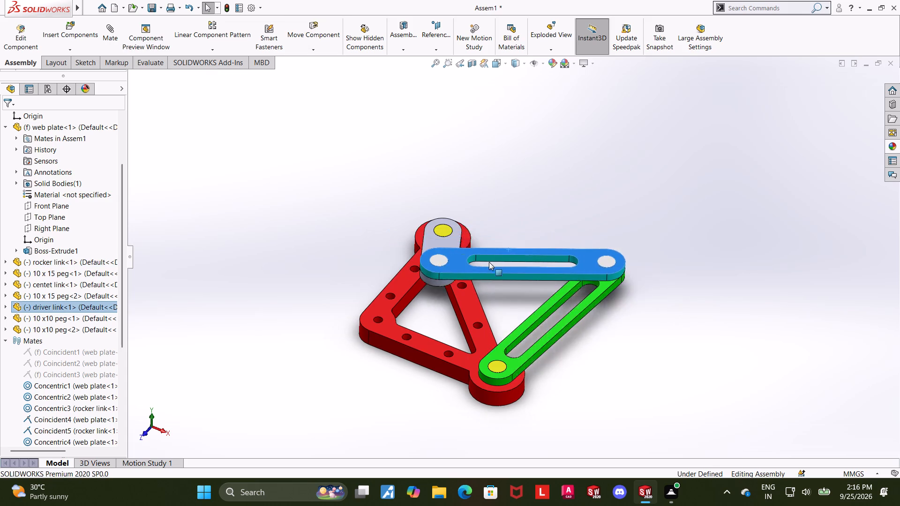
left_click_drag(489, 262, 493, 228)
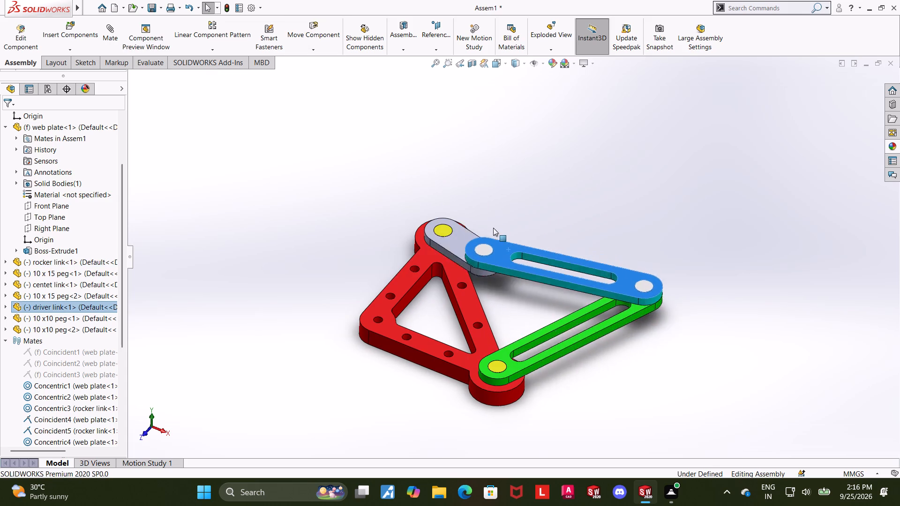
left_click_drag(493, 228, 480, 256)
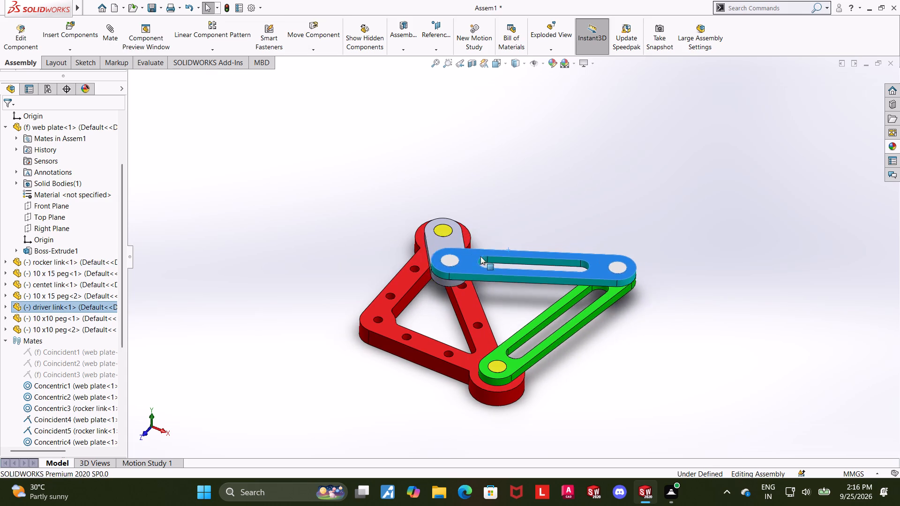
left_click_drag(480, 256, 493, 229)
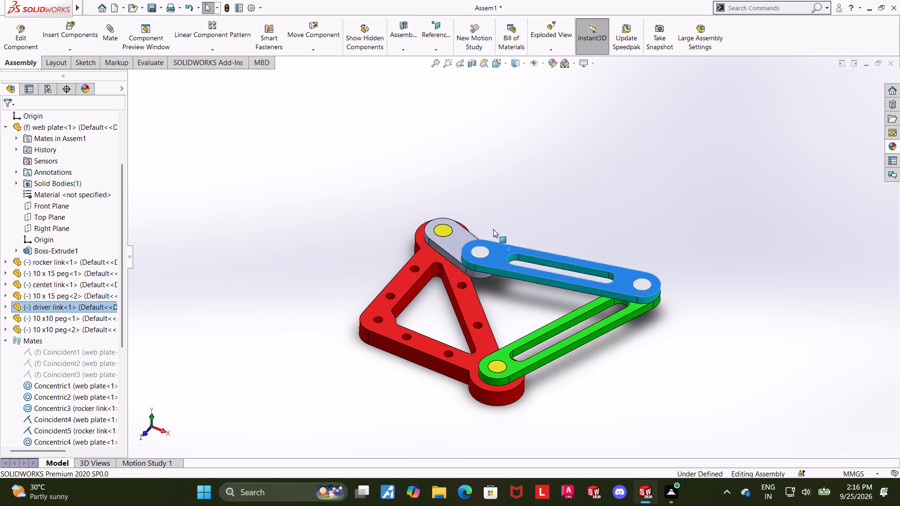
left_click_drag(493, 229, 446, 263)
left_click(719, 238)
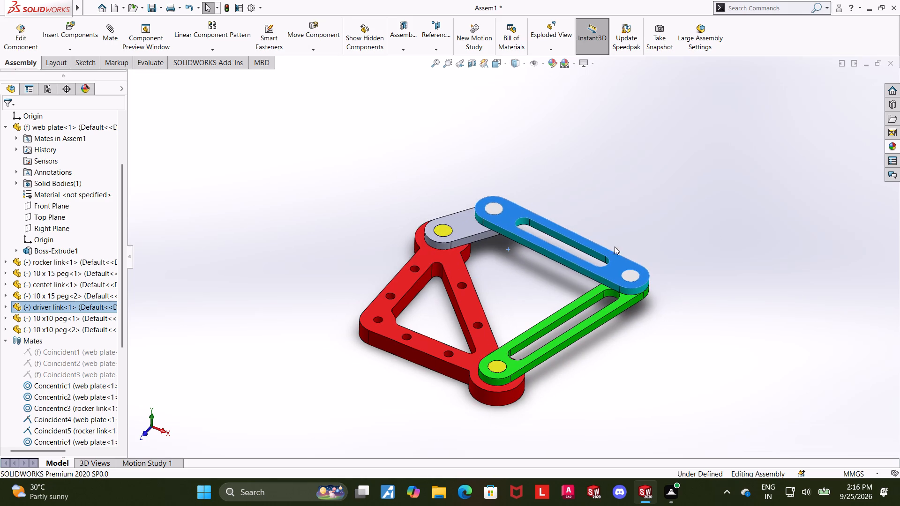
Swing the driver link back and forth by its slotted middle and its rocker-link end to check the linkage's motion.
left_click_drag(512, 222, 478, 212)
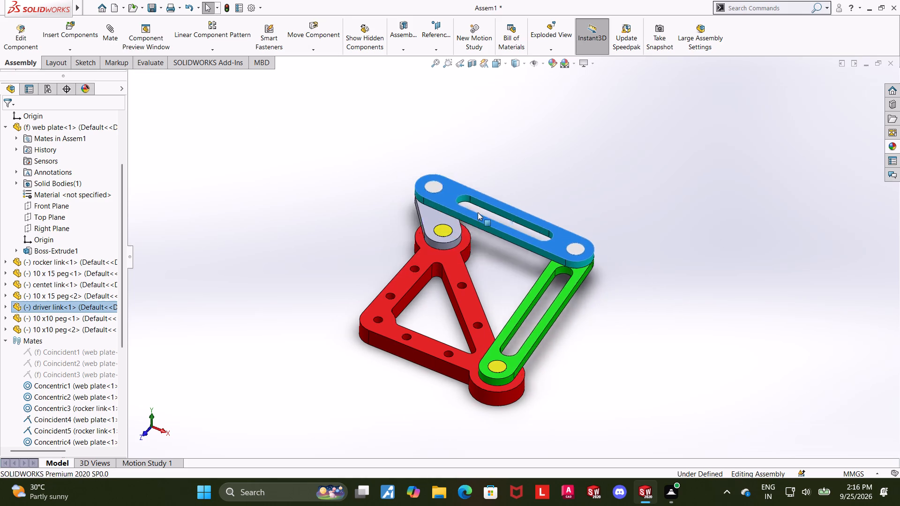
left_click_drag(478, 212, 495, 270)
left_click(724, 335)
left_click_drag(630, 287, 635, 298)
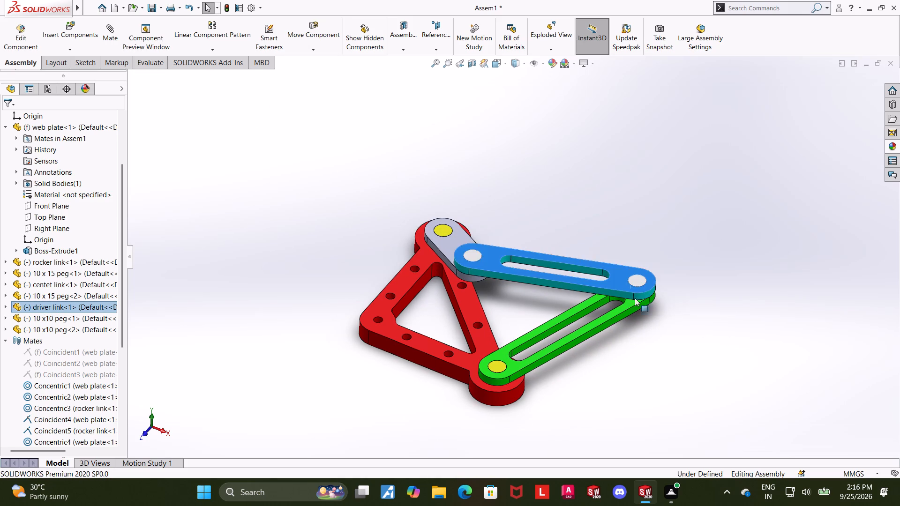
left_click_drag(635, 298, 468, 291)
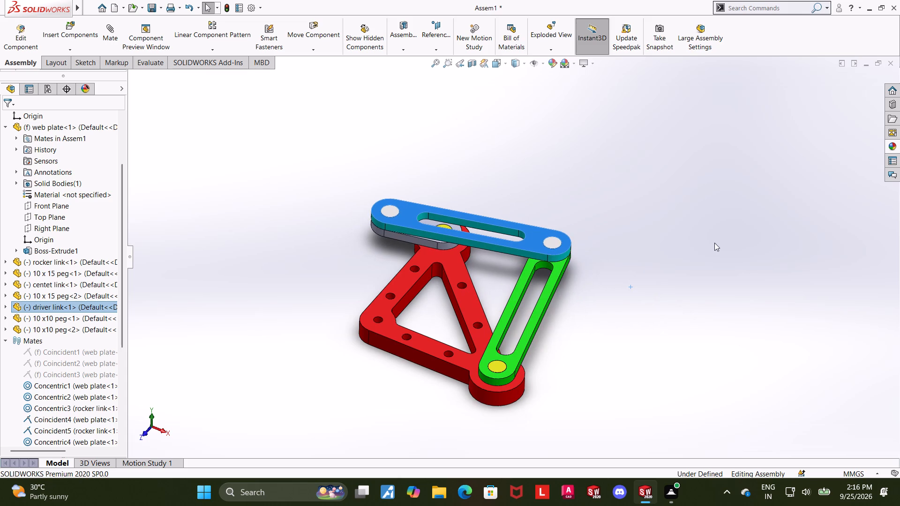
left_click(718, 246)
left_click_drag(560, 253, 668, 278)
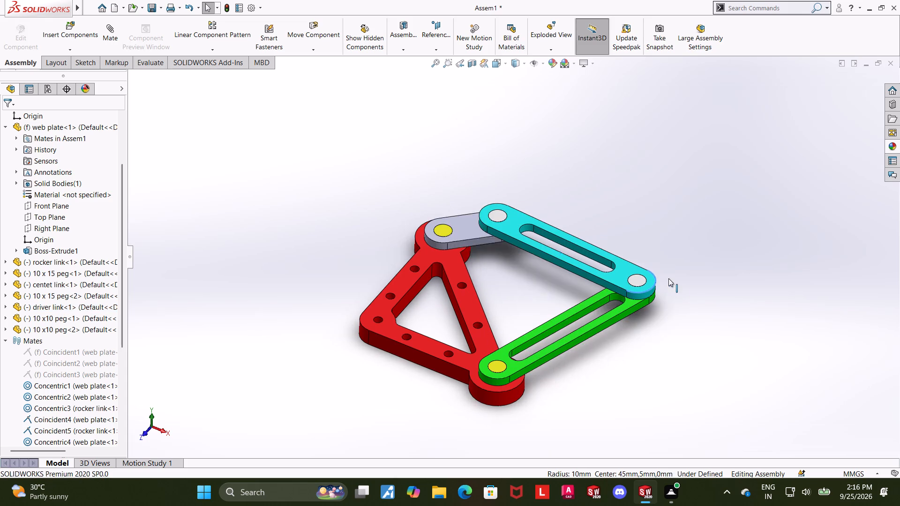
left_click_drag(668, 278, 577, 324)
left_click(690, 310)
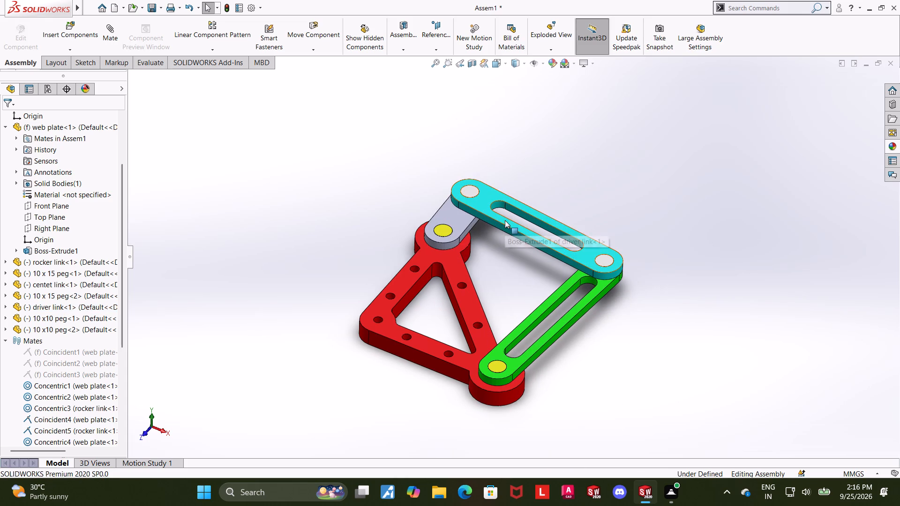
Move the driver link by its middle, centre-link end and rocker-link end to check how the centre link turns about the web plate.
left_click(505, 220)
left_click_drag(505, 220, 481, 309)
left_click(695, 284)
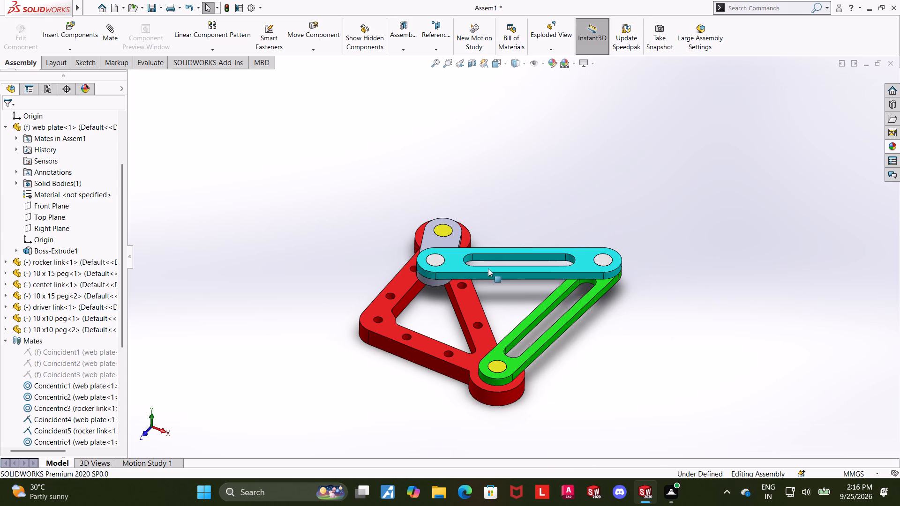
left_click_drag(458, 269, 480, 264)
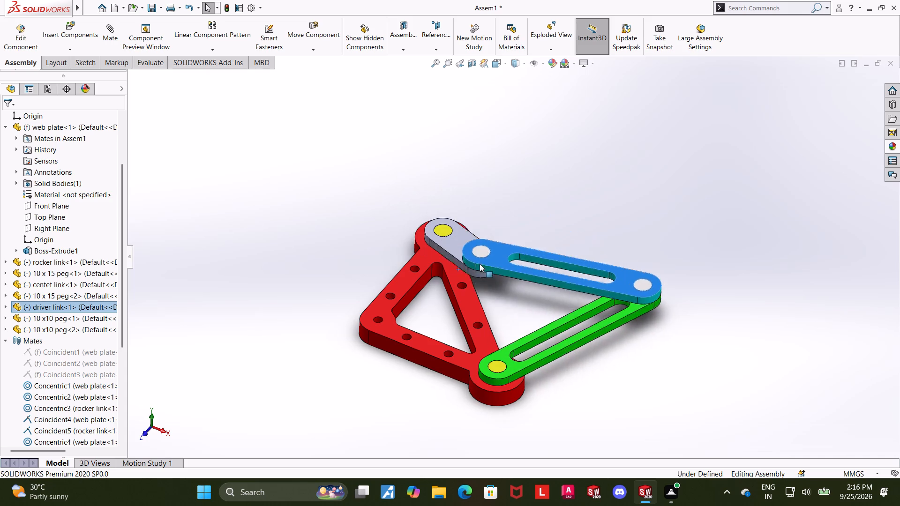
left_click_drag(480, 264, 533, 225)
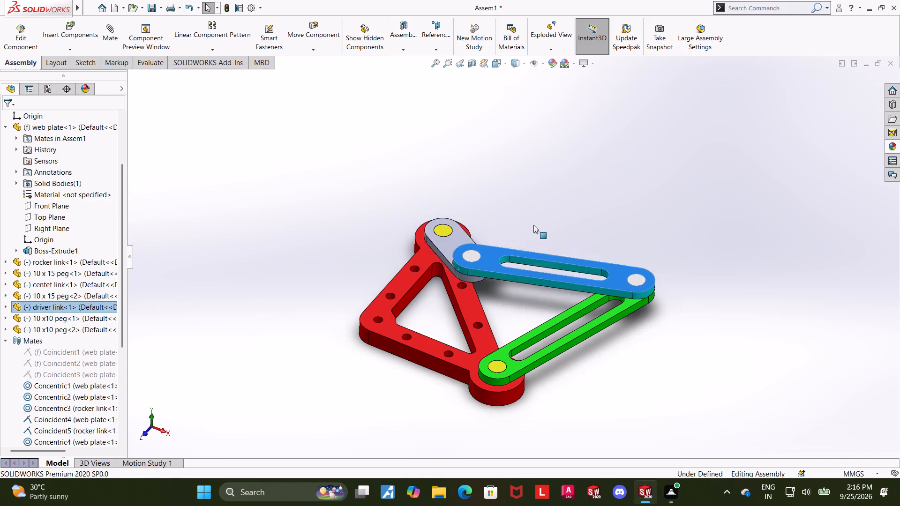
left_click_drag(533, 225, 556, 233)
left_click(734, 253)
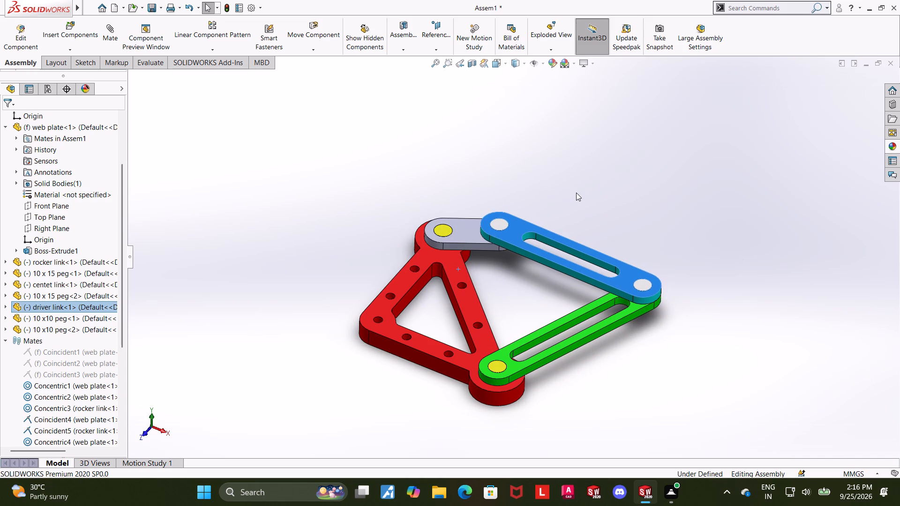
left_click_drag(642, 287, 481, 276)
left_click(667, 258)
Swing the linkage outward by the peg joining the driver and rocker links, and by the rocker link itself, to check its motion.
left_click_drag(547, 246, 571, 261)
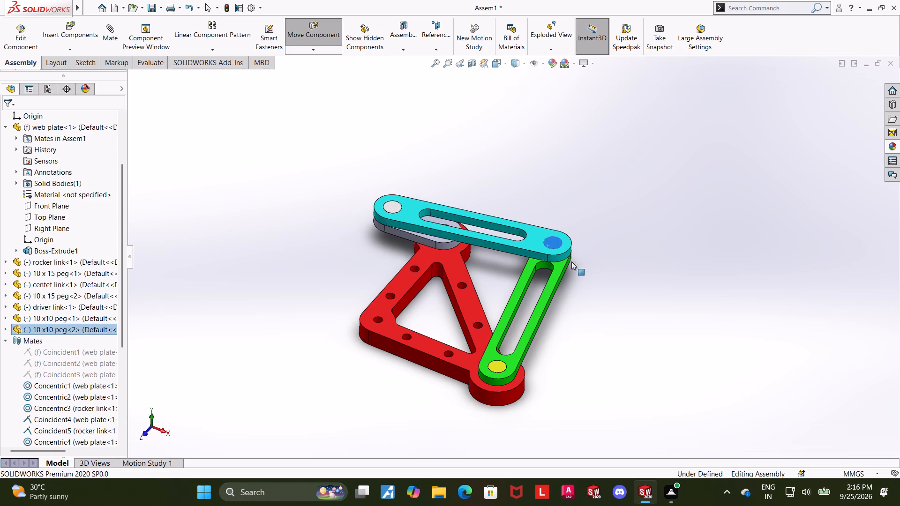
left_click_drag(571, 261, 682, 293)
left_click_drag(624, 308, 623, 408)
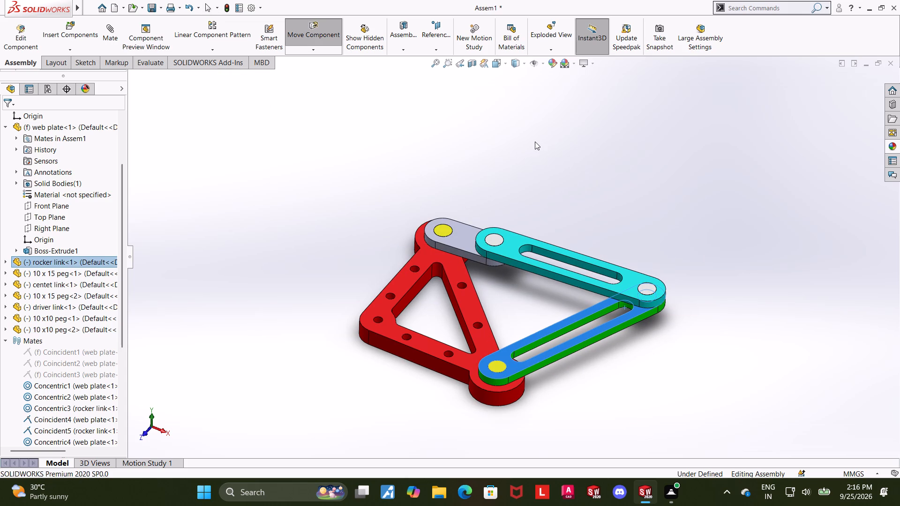
Show the assembly in the isometric view.
key("ctrl+7")
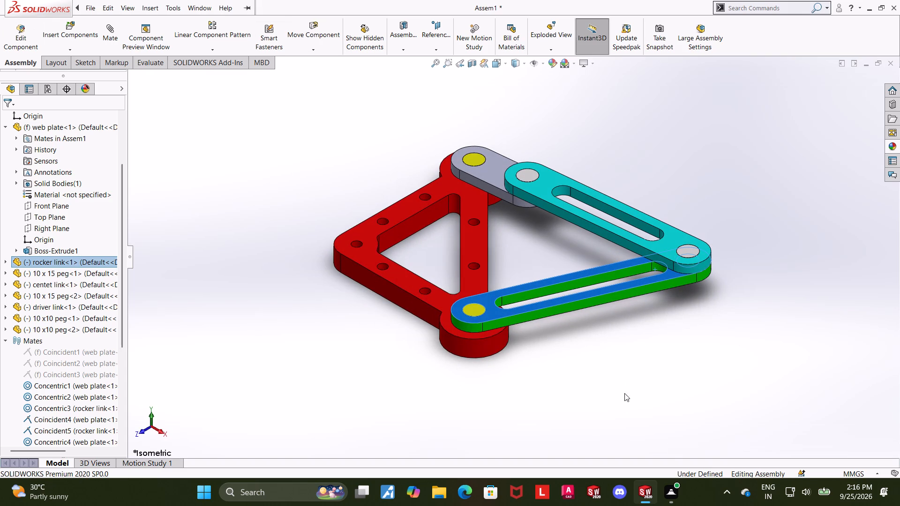
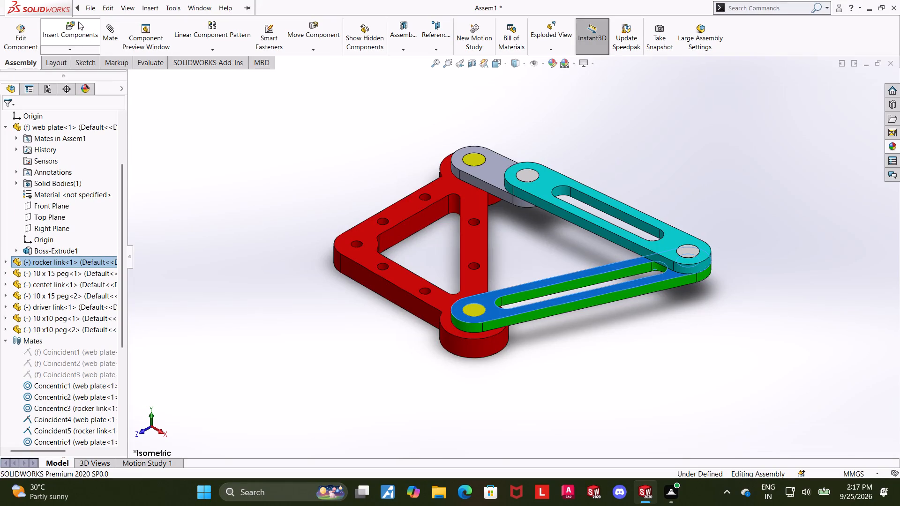
Rebuild and save the assembly in Downloads under the name Pivot rocker assembly.
left_click(119, 126)
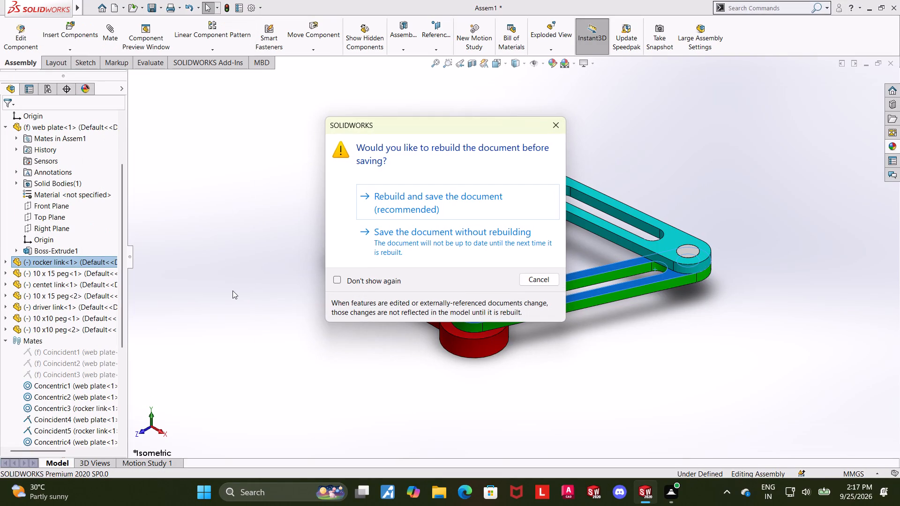
left_click(411, 195)
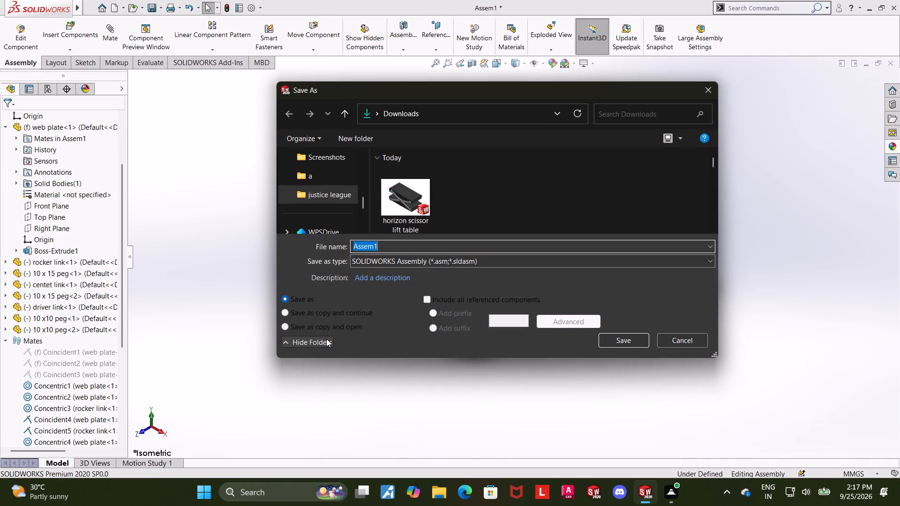
type("ivot ri")
key("BackSpace")
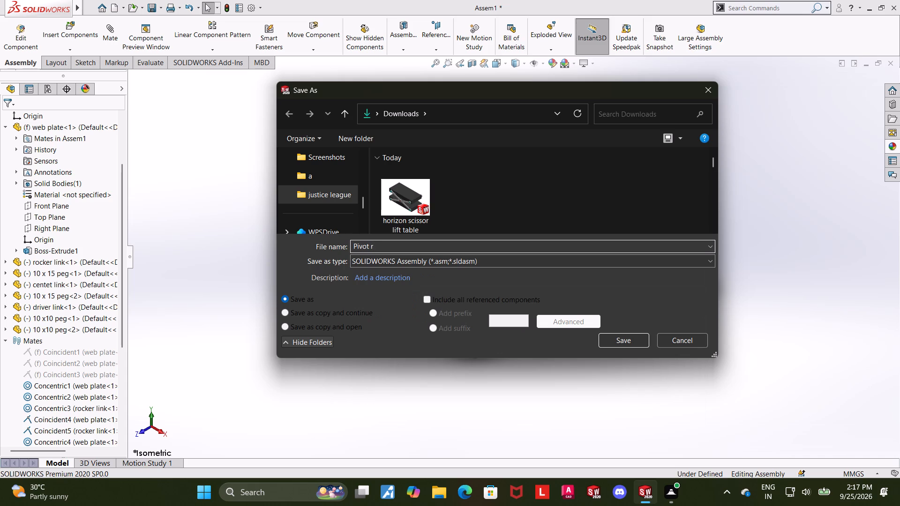
type("ocker assembly")
key("space")
left_click(635, 336)
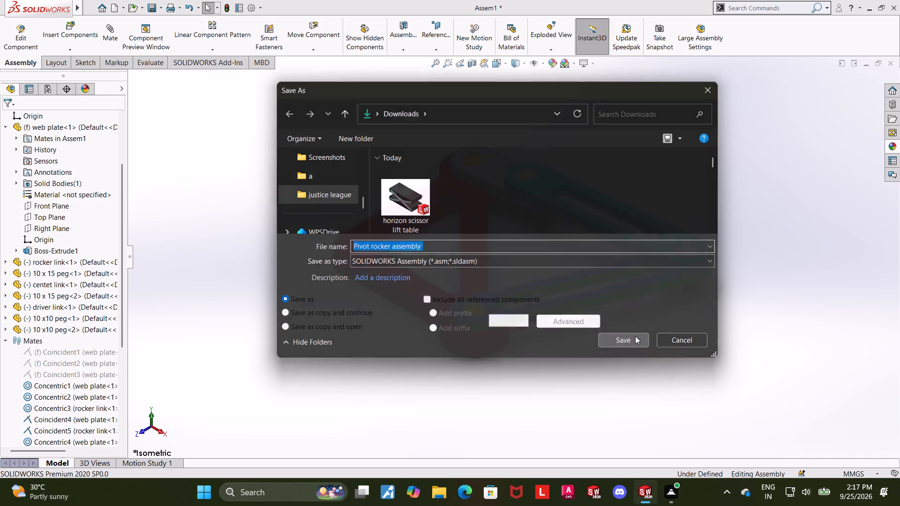
left_click(463, 261)
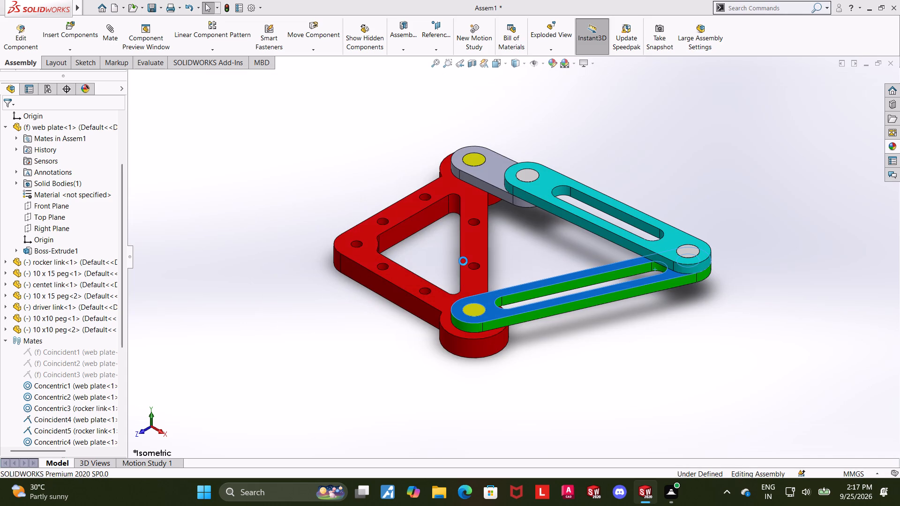
Save the Pivot rocker assembly as an Adobe PDF file in Downloads.
left_click(161, 7)
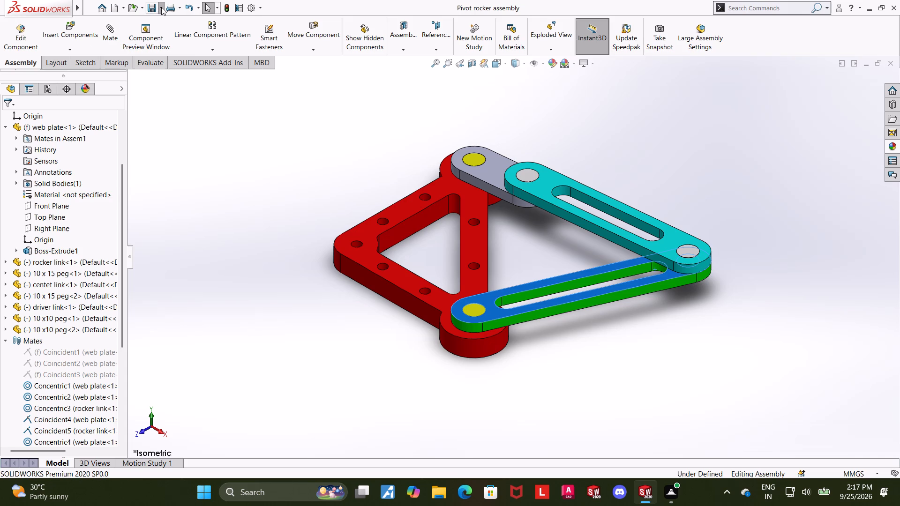
left_click(178, 32)
left_click(472, 259)
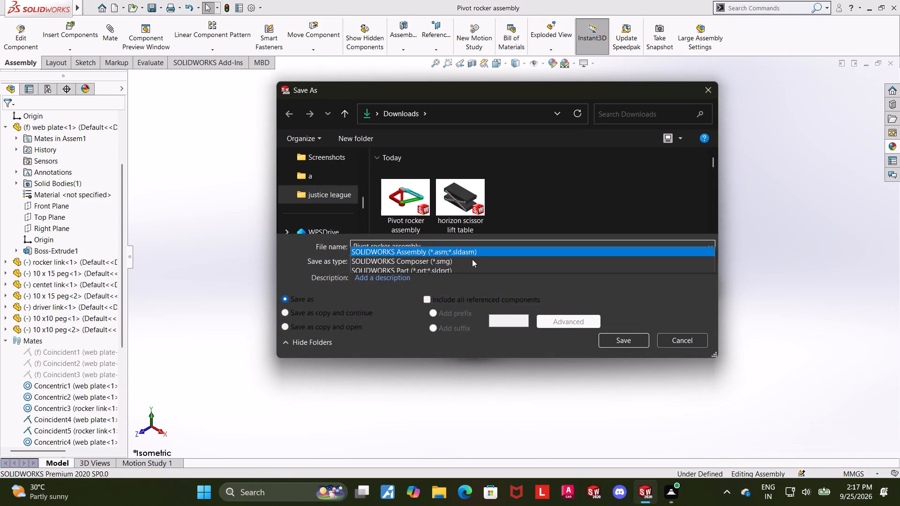
left_click(495, 88)
left_click(622, 359)
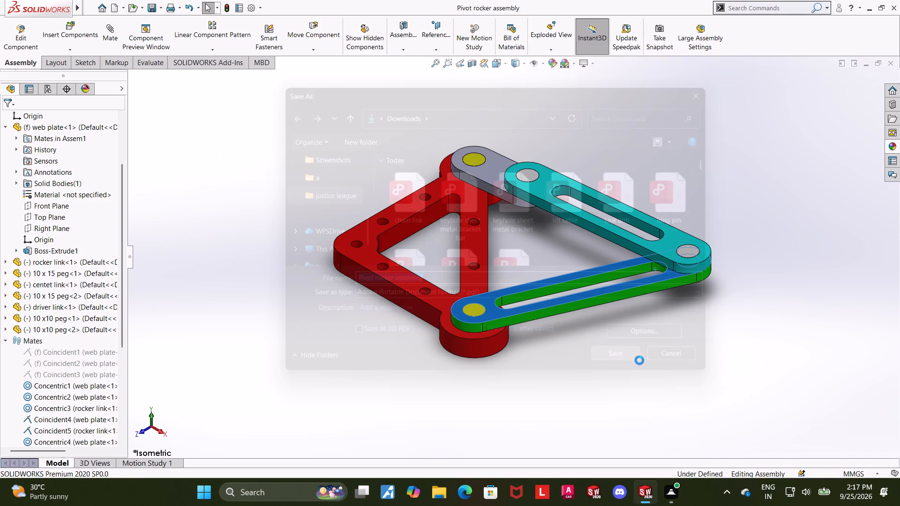
left_click(639, 360)
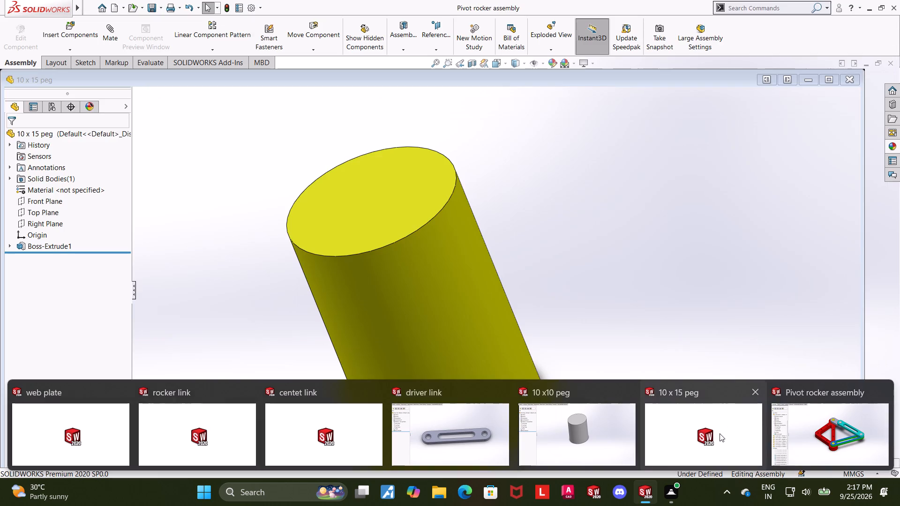
Show the 10 x 15 peg part in isometric view and save it as a PDF copy in Downloads.
left_click(720, 433)
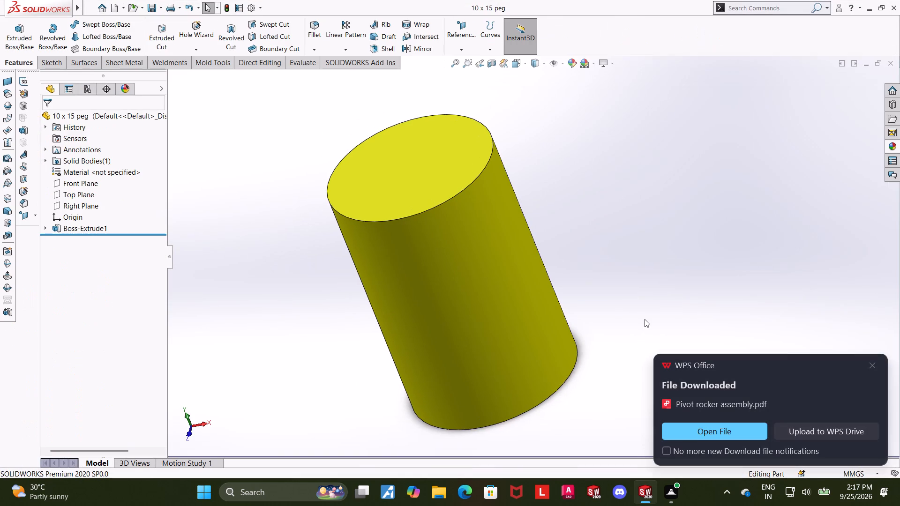
key("ctrl+7")
left_click(162, 8)
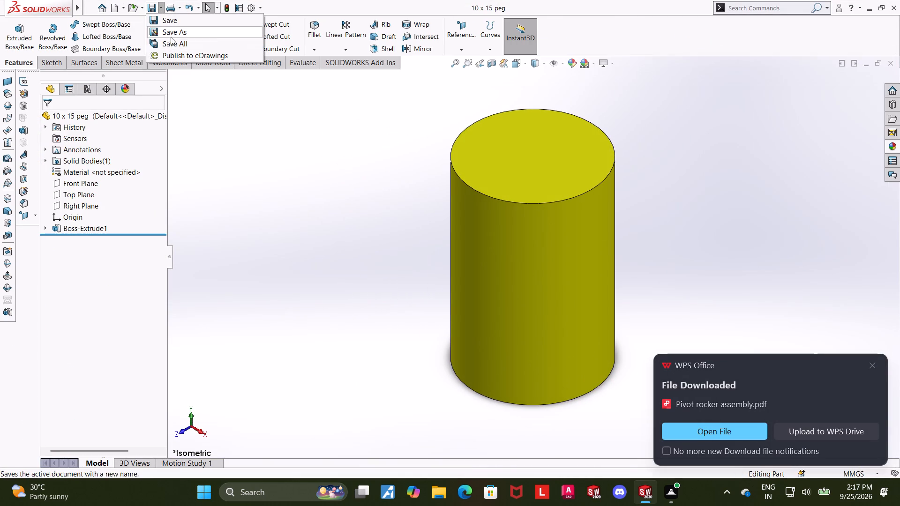
left_click(171, 37)
left_click(430, 225)
left_click(421, 261)
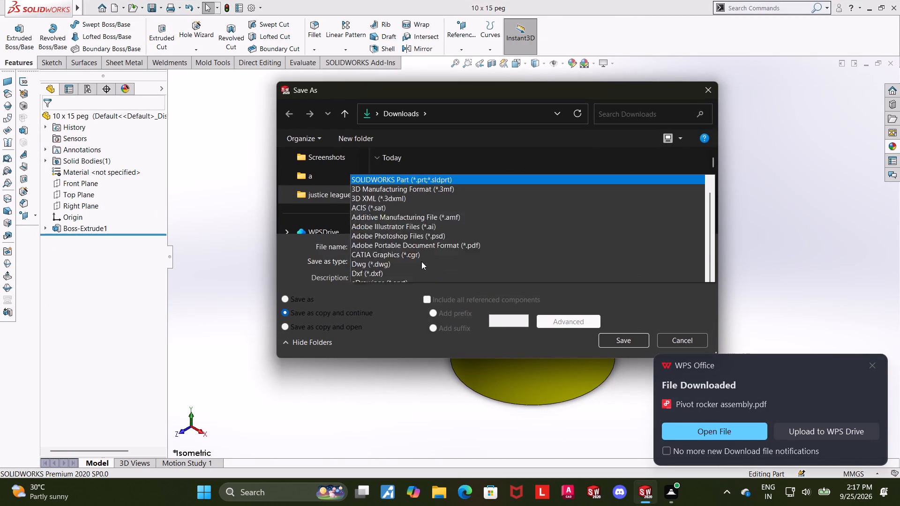
left_click(455, 72)
left_click(616, 366)
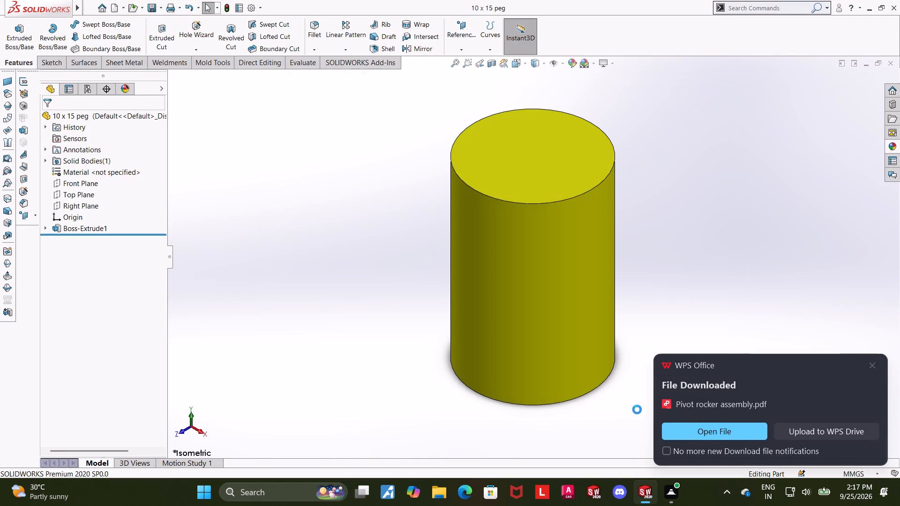
Show the 10 x10 peg part in isometric view and save it as a PDF copy in Downloads.
left_click(587, 434)
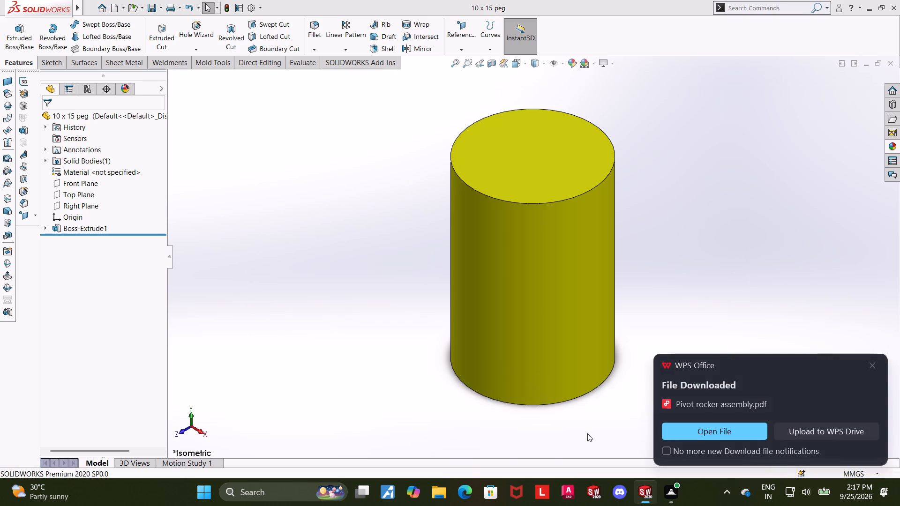
key("ctrl+7")
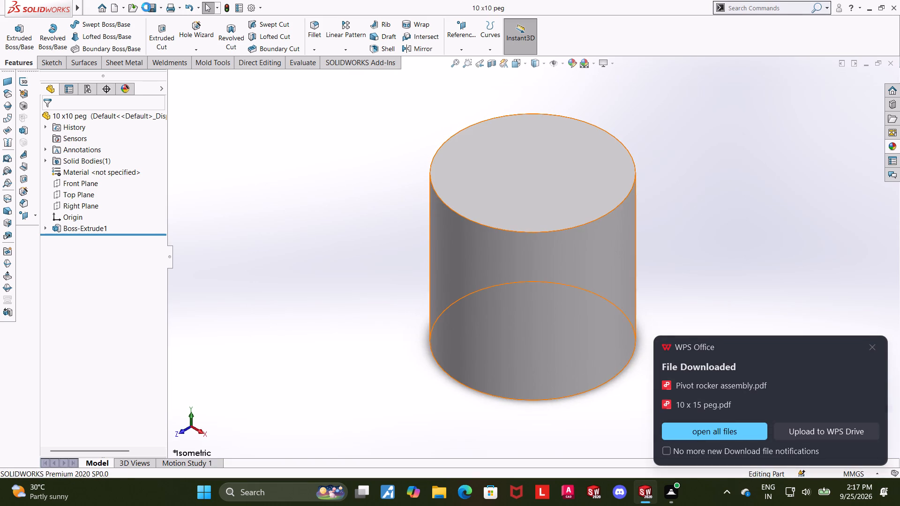
left_click(163, 4)
left_click(162, 9)
left_click(162, 9)
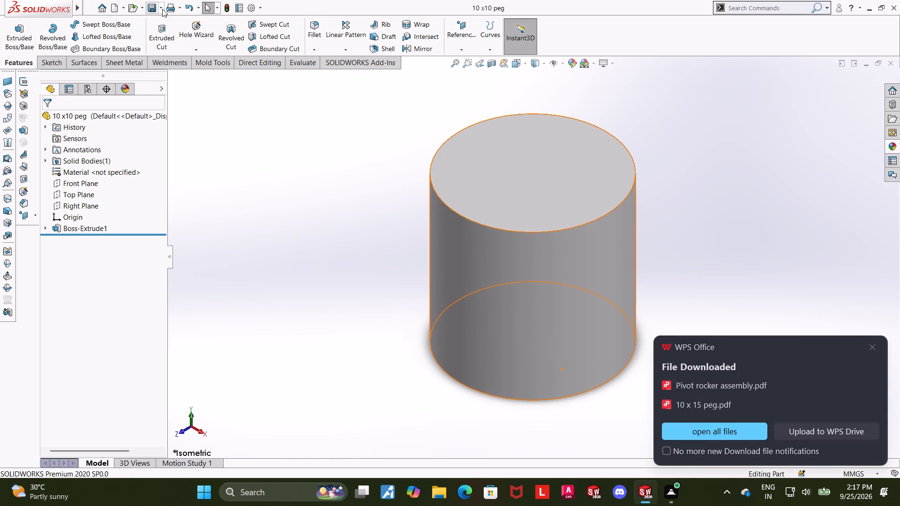
left_click(162, 9)
left_click(169, 30)
left_click(399, 237)
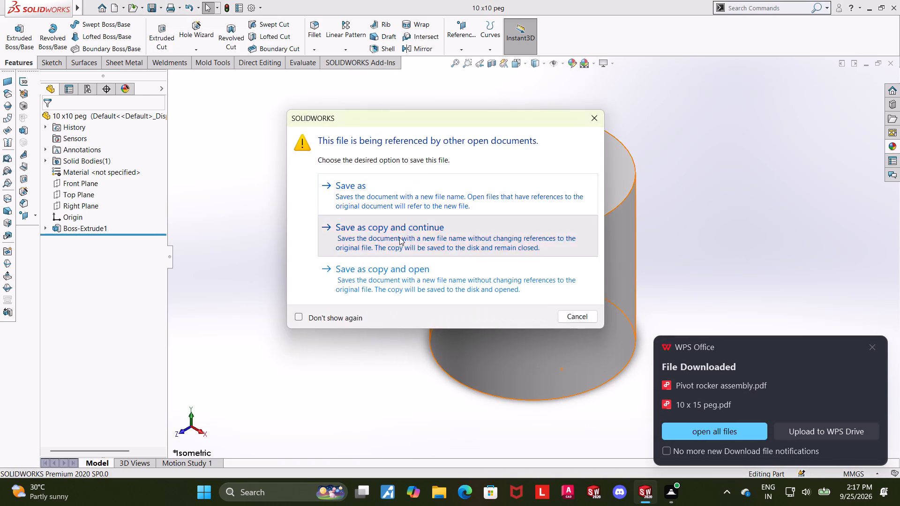
left_click(415, 262)
left_click(440, 74)
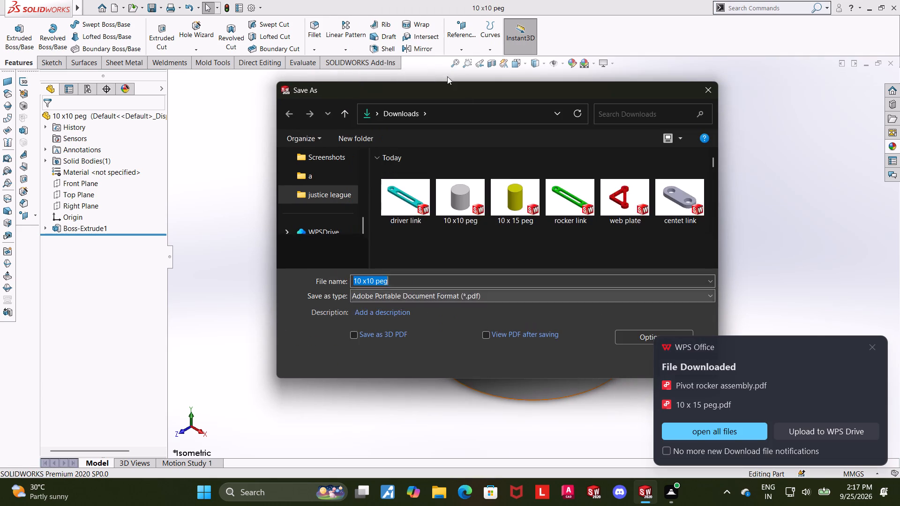
left_click(625, 358)
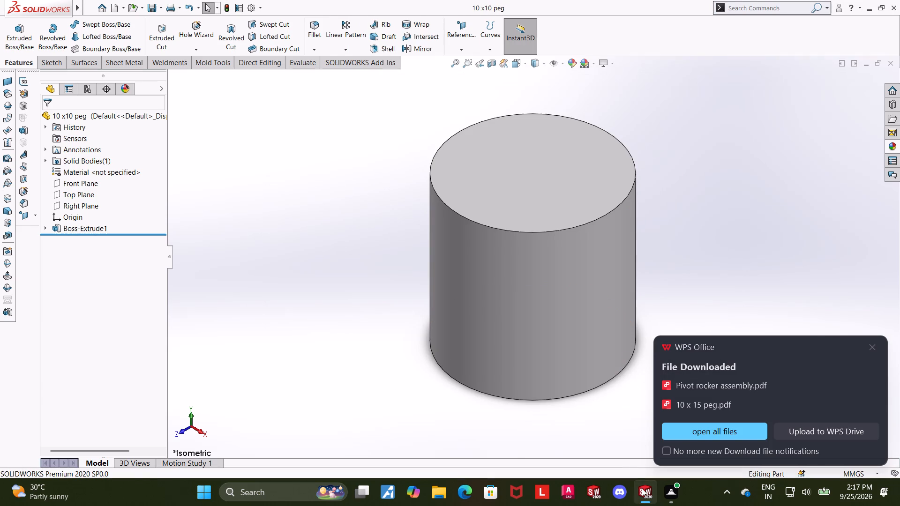
Set the driver link, centet link and rocker link parts each to the isometric view.
left_click(460, 427)
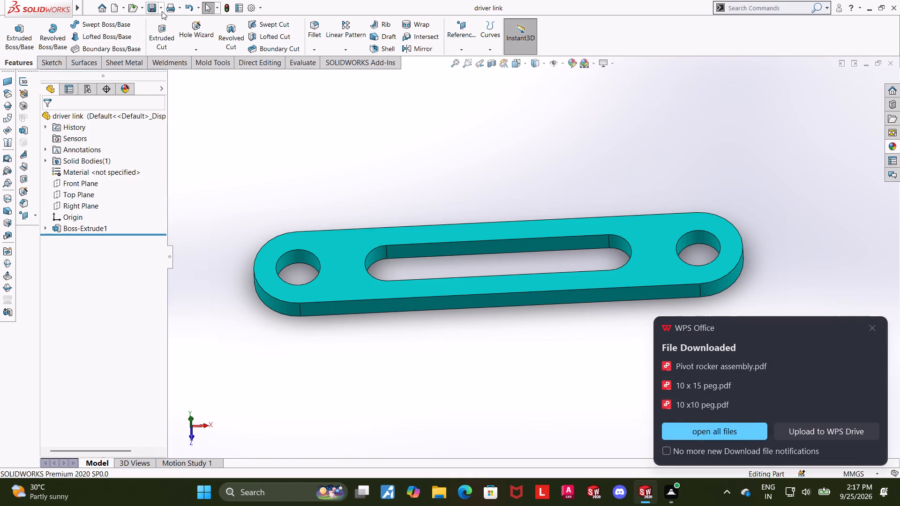
key("ctrl+7")
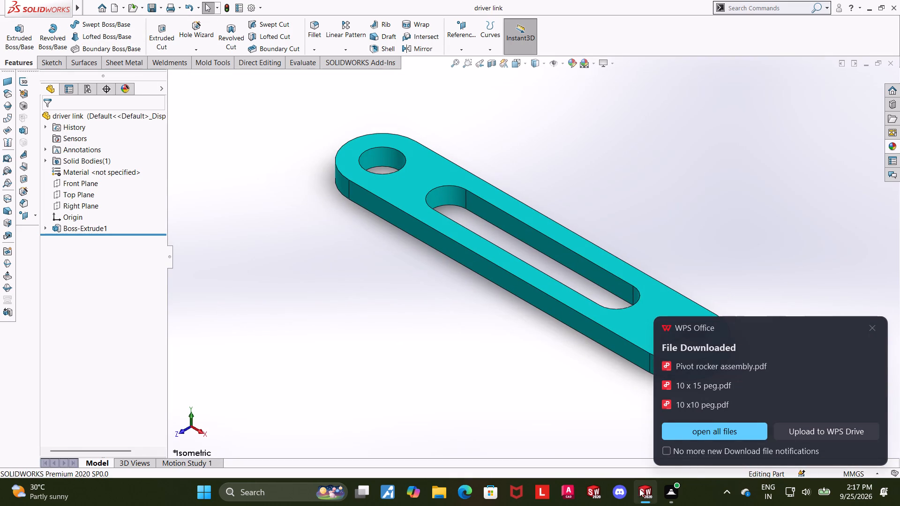
left_click(335, 430)
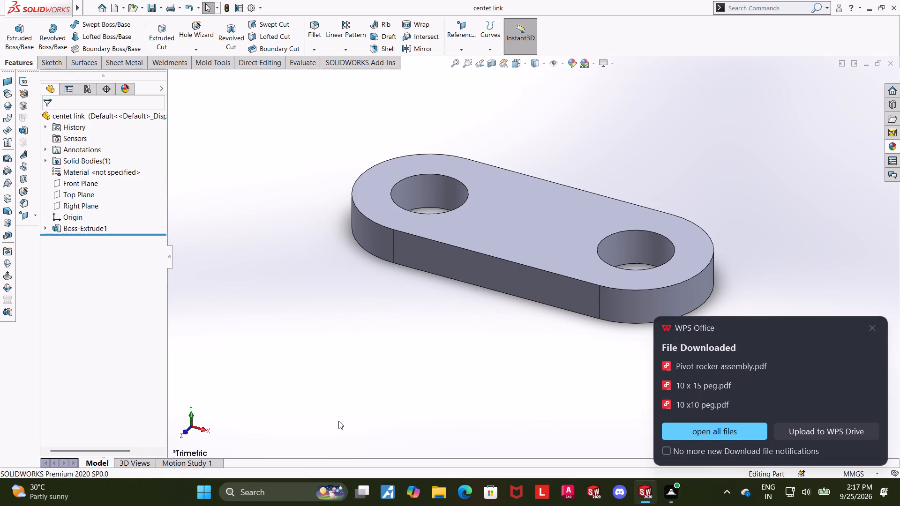
key("ctrl+7")
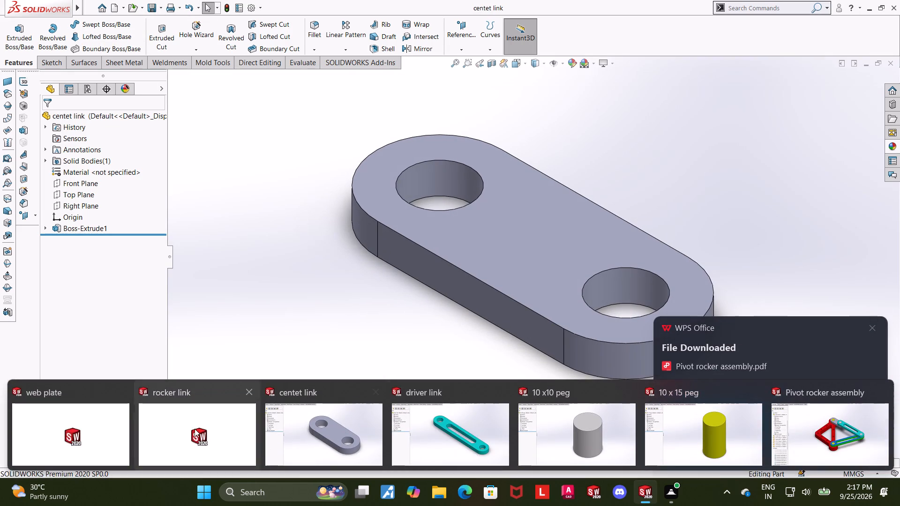
left_click(195, 429)
key("ctrl+7")
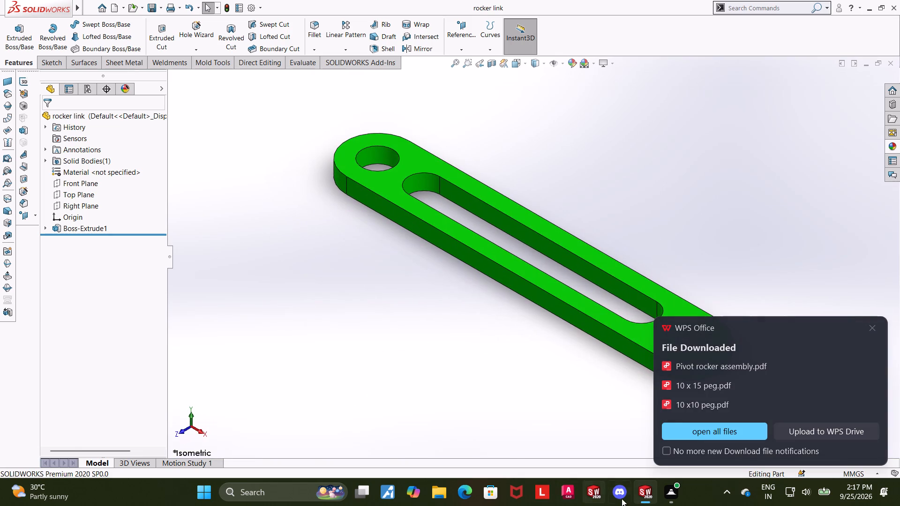
Show the web plate part in isometric view and save it as a PDF copy in Downloads.
left_click(45, 439)
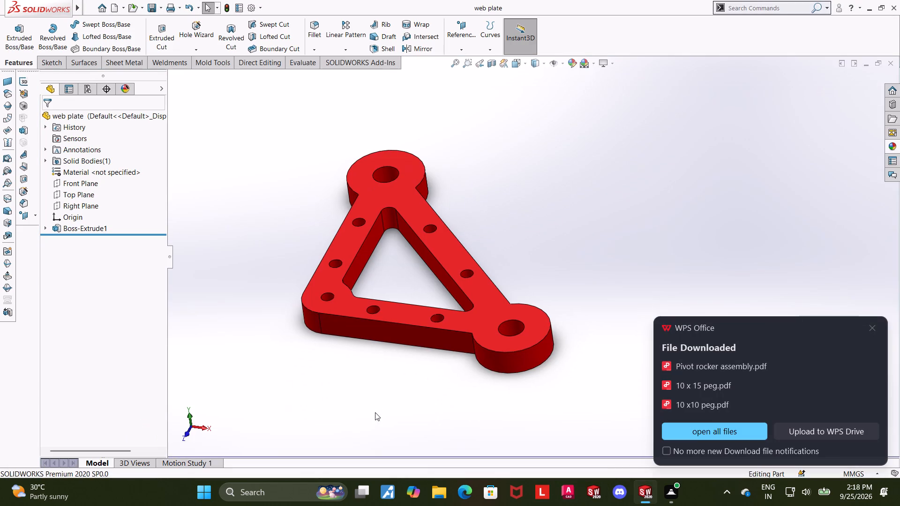
key("ctrl+7")
left_click(163, 5)
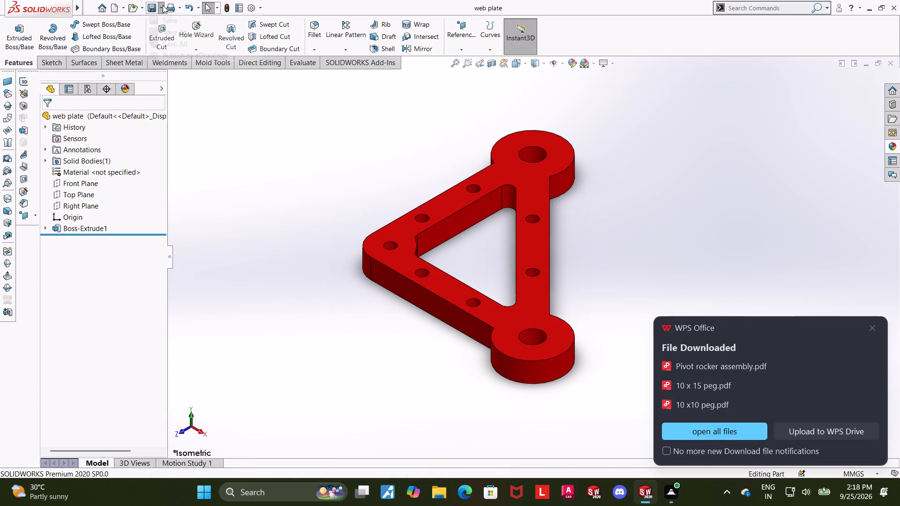
left_click(174, 45)
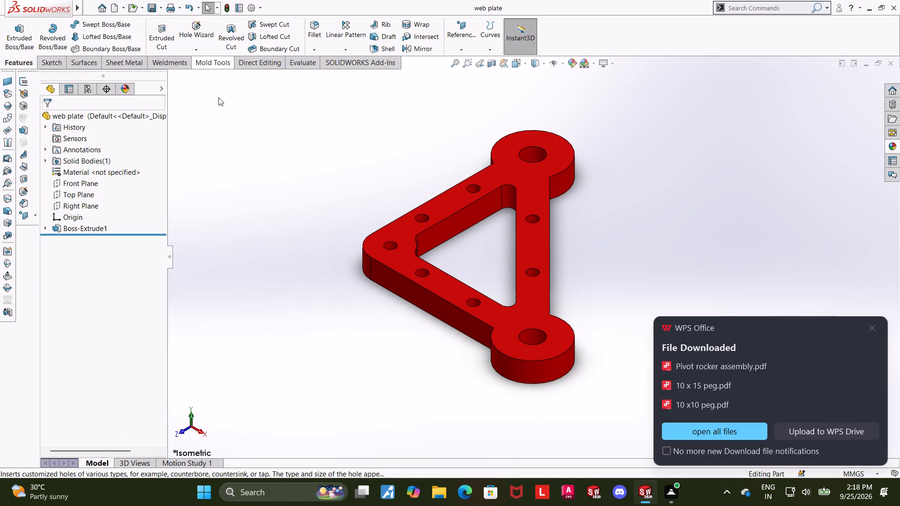
left_click(161, 8)
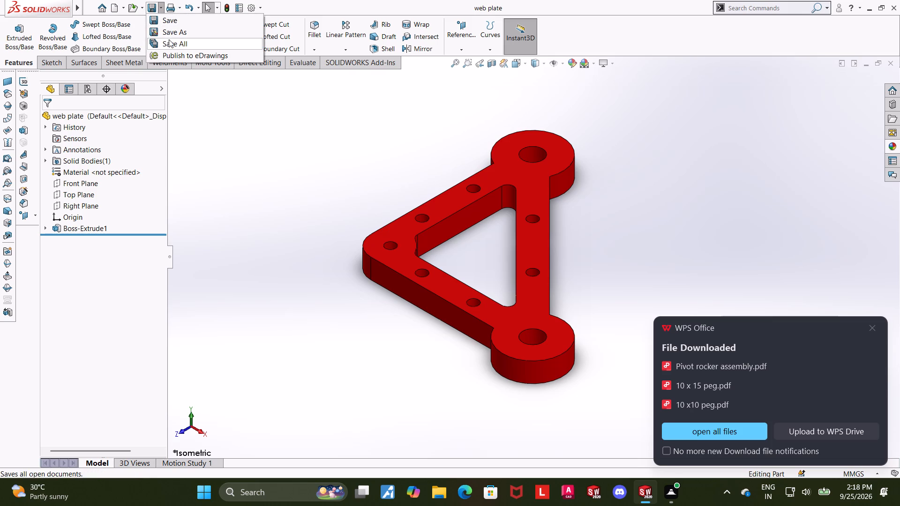
left_click(171, 30)
left_click(403, 220)
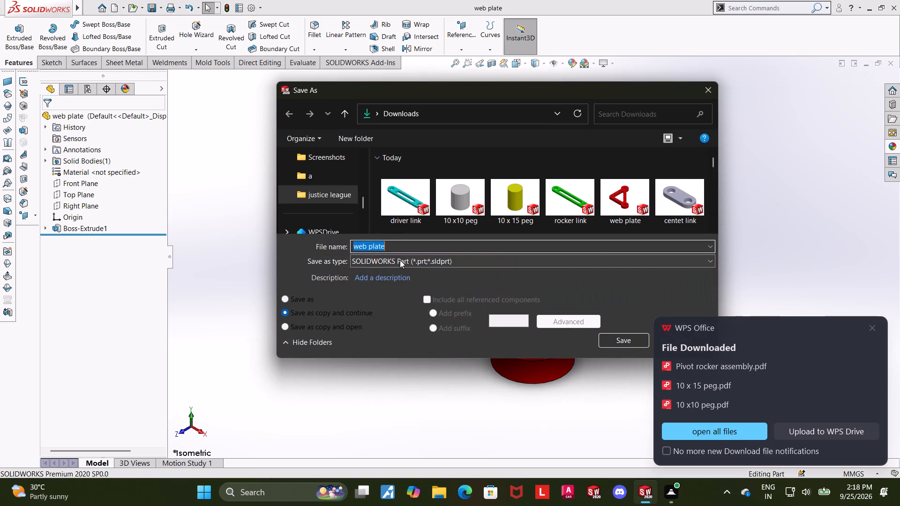
left_click(400, 260)
left_click(464, 68)
left_click(621, 365)
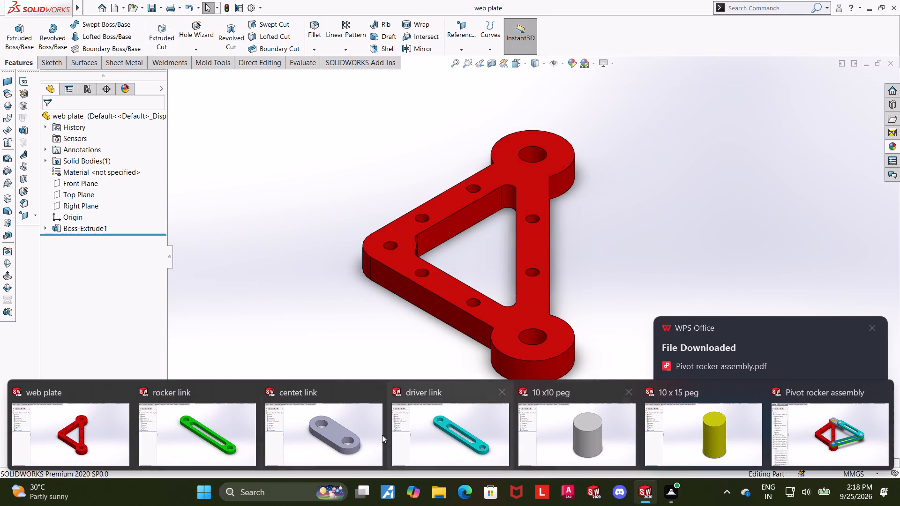
Save the rocker link part as a PDF copy, keeping the assembly's references to the original file.
left_click(212, 424)
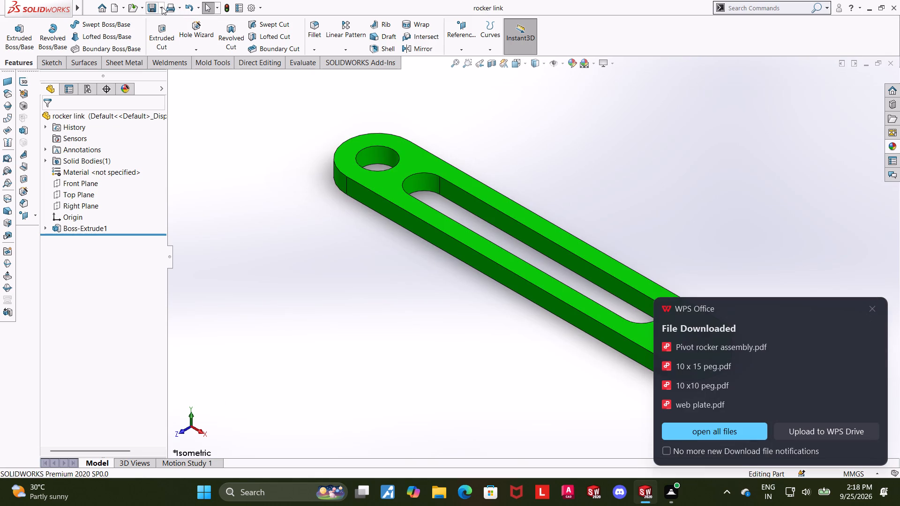
left_click(162, 7)
left_click(168, 33)
left_click(373, 238)
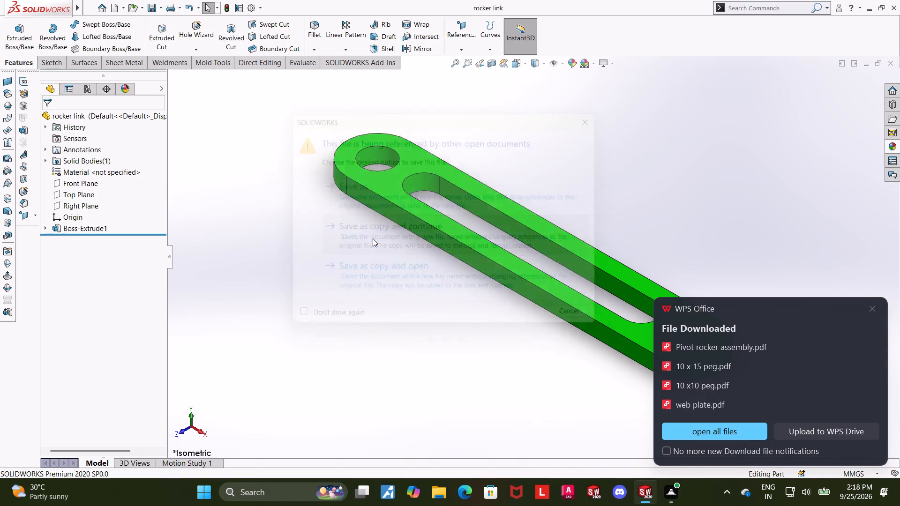
left_click(388, 260)
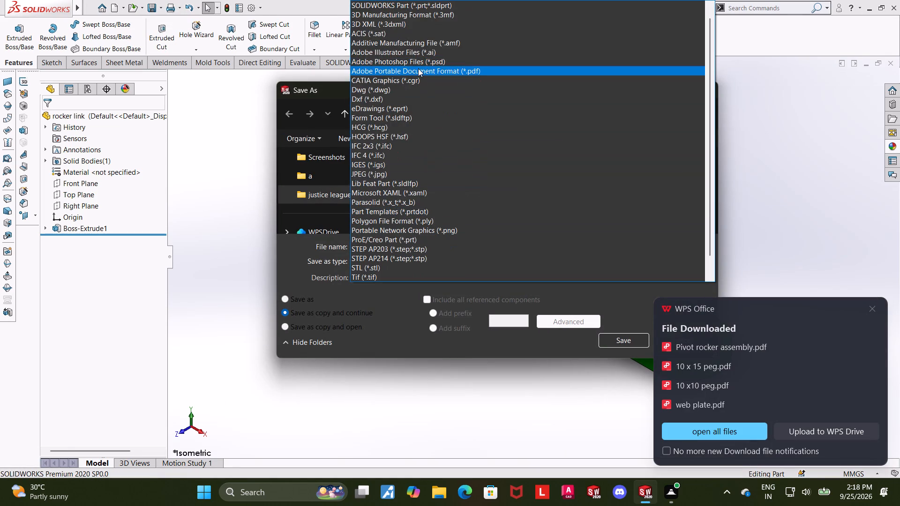
left_click(418, 68)
left_click(629, 357)
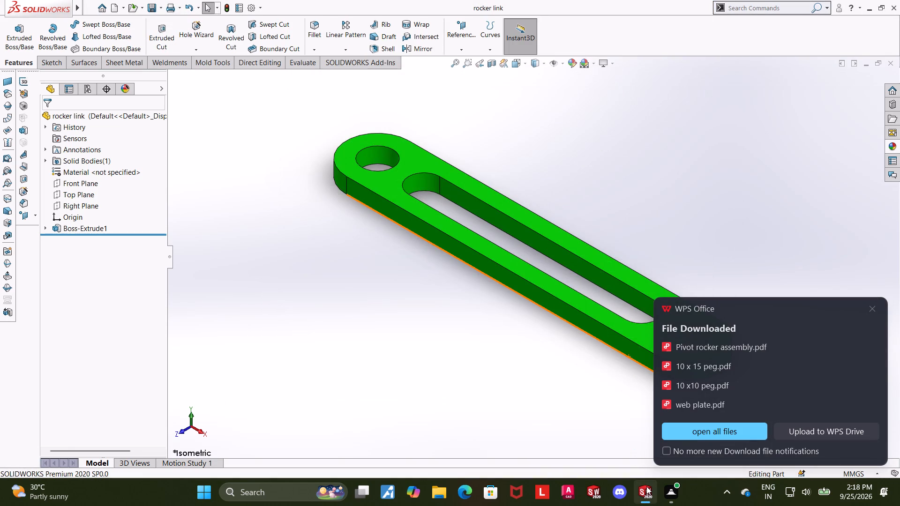
Save the centet link part as a PDF copy in Downloads, keeping the assembly's references to the original file.
left_click(333, 422)
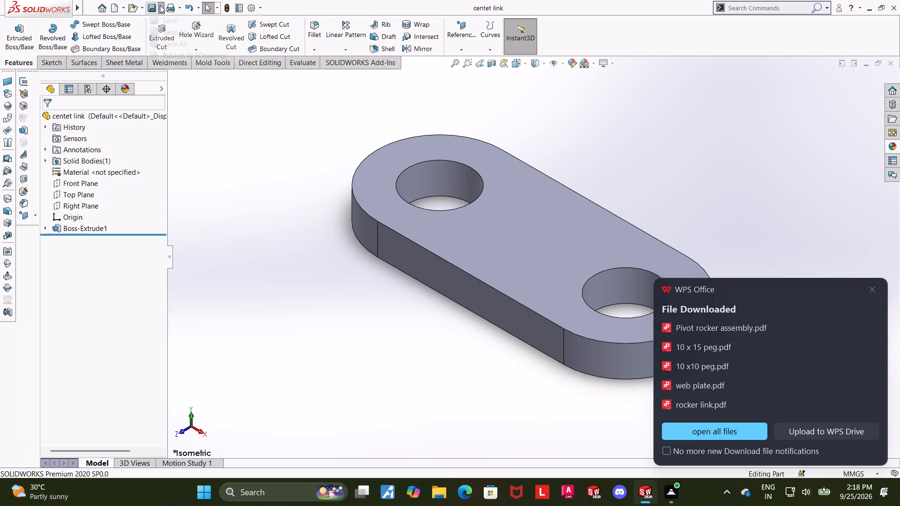
left_click(160, 5)
left_click(179, 35)
left_click(386, 229)
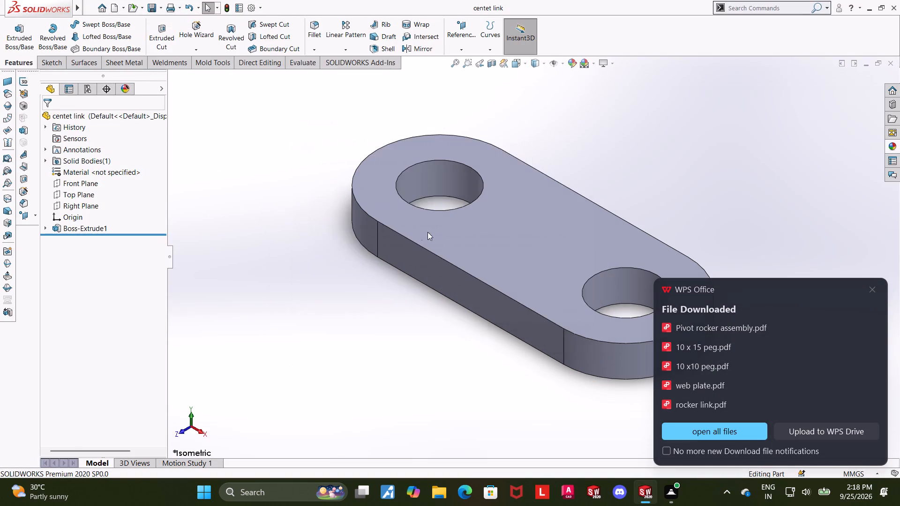
left_click(410, 259)
left_click(436, 69)
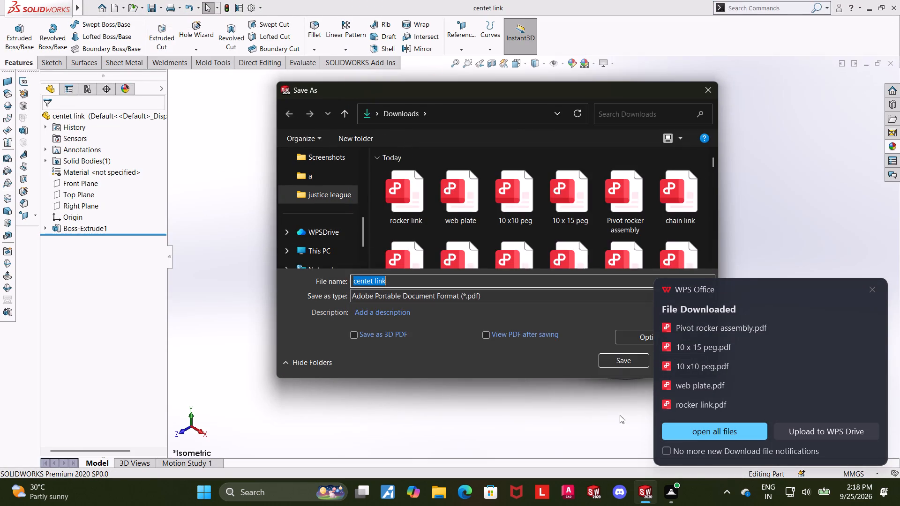
left_click(620, 361)
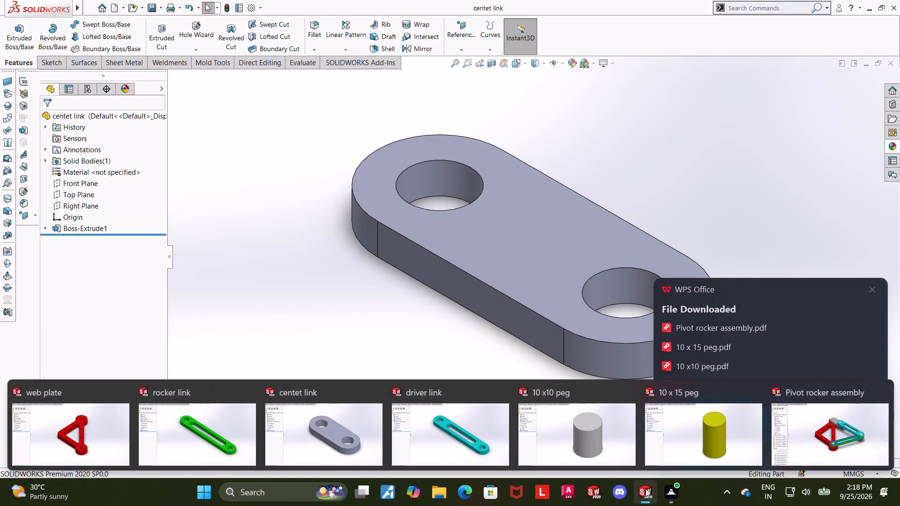
Save the driver link part as a PDF copy in Downloads, keeping the assembly's references to the original file.
left_click(462, 437)
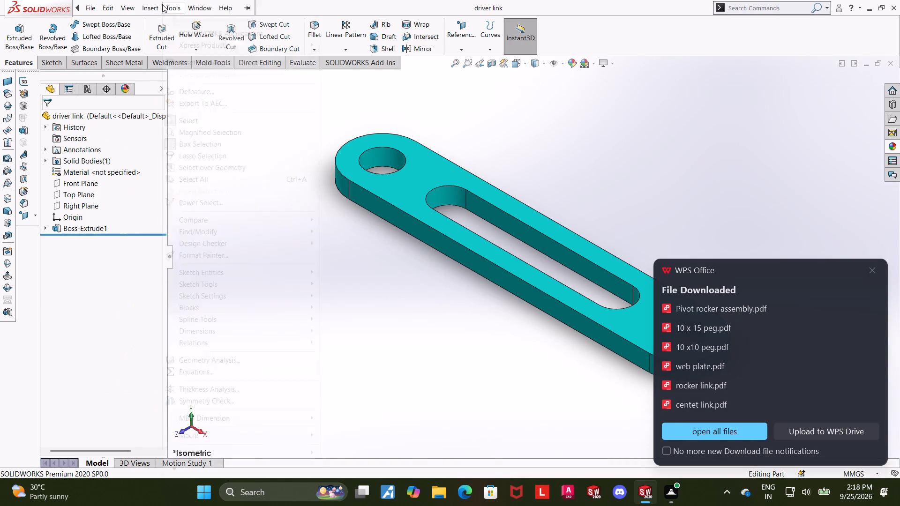
left_click(419, 105)
left_click(161, 7)
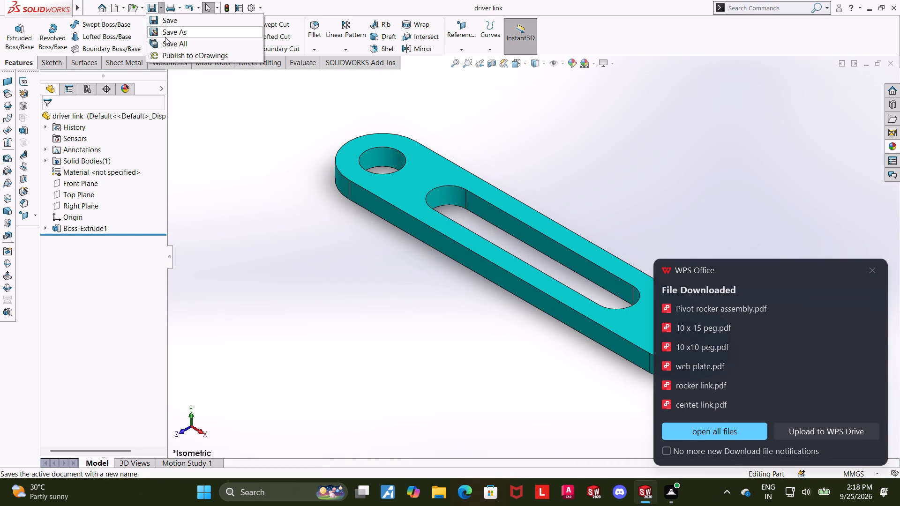
left_click(167, 34)
left_click(392, 233)
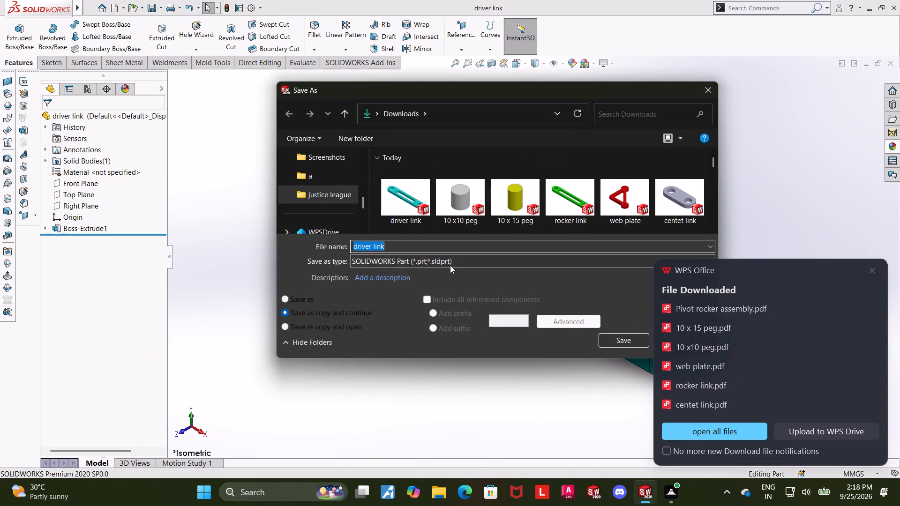
left_click(450, 263)
left_click(467, 67)
left_click(622, 363)
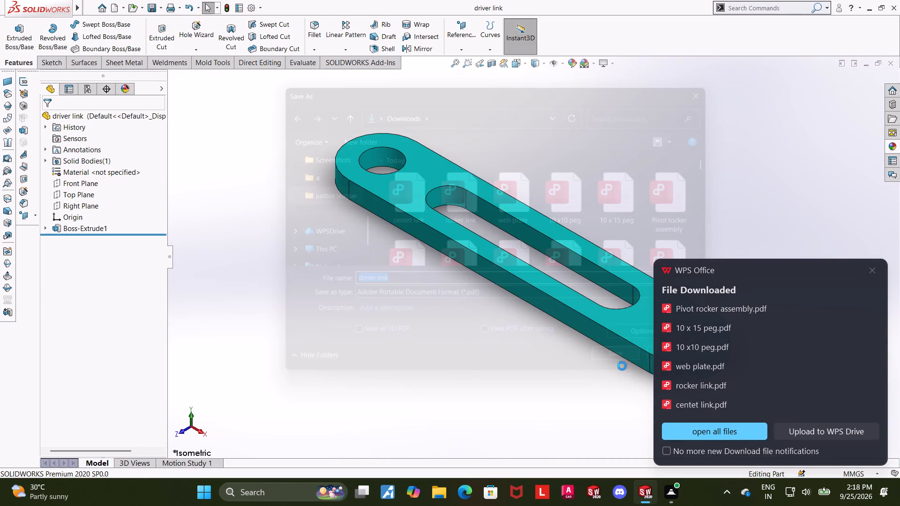
Bring up the 10 x10 peg part.
left_click(594, 422)
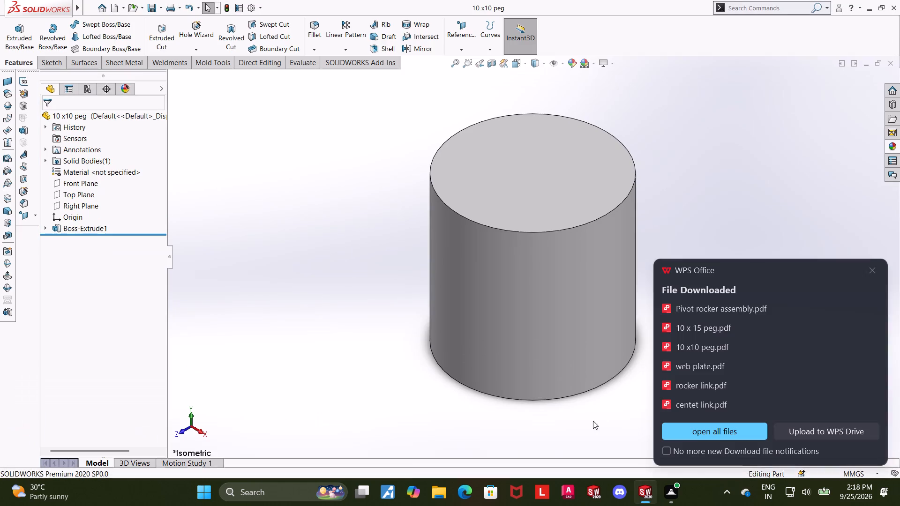